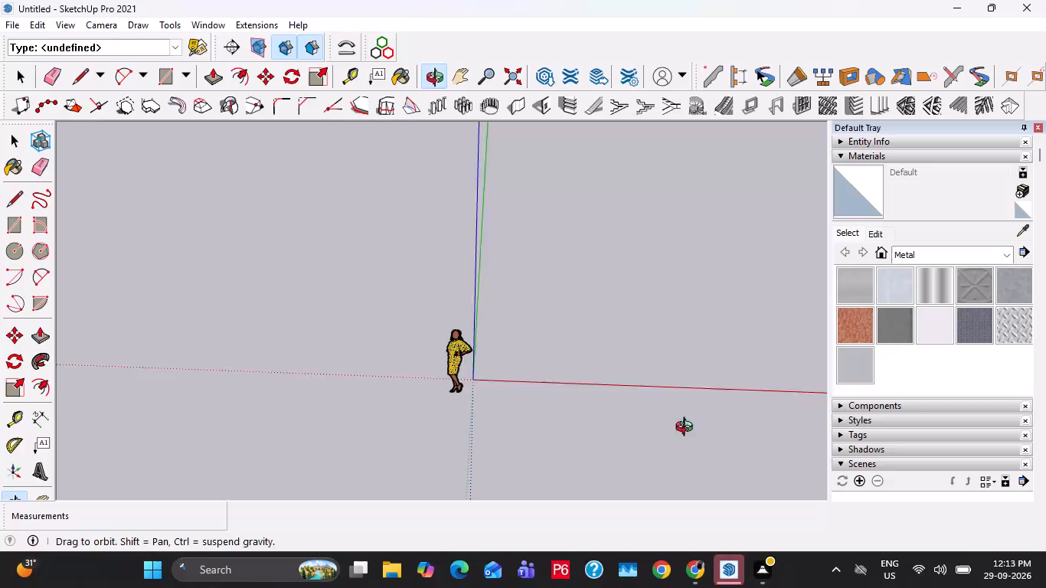
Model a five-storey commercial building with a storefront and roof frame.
Save the new model as SHOP ELEVATION DESIGN in the shop folder inside FUJI.
scroll(557, 357, down, 2)
middle_drag(631, 346, 565, 362)
key(ctrl+s)
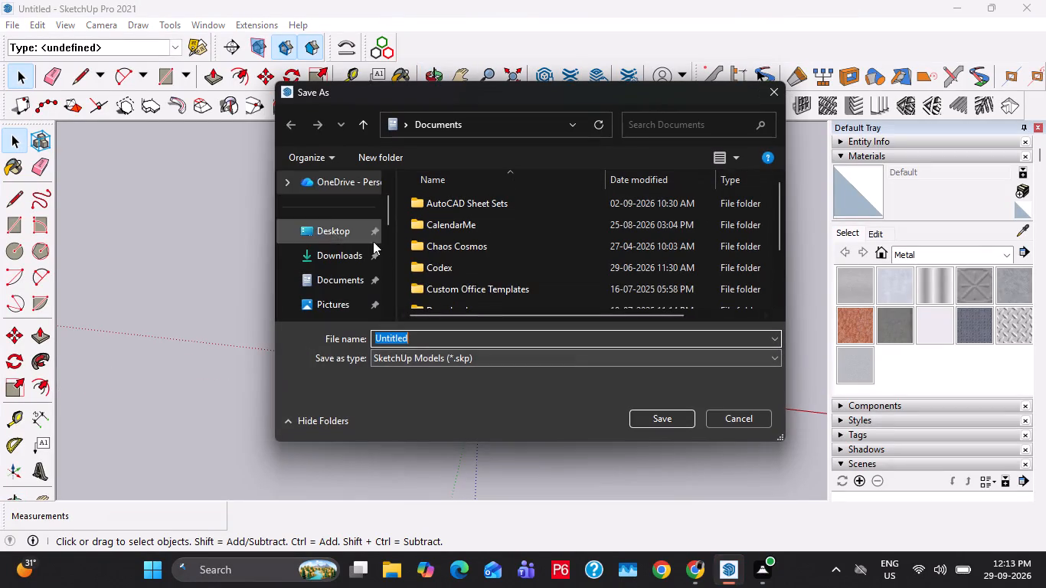
scroll(388, 245, down, 3)
click(338, 210)
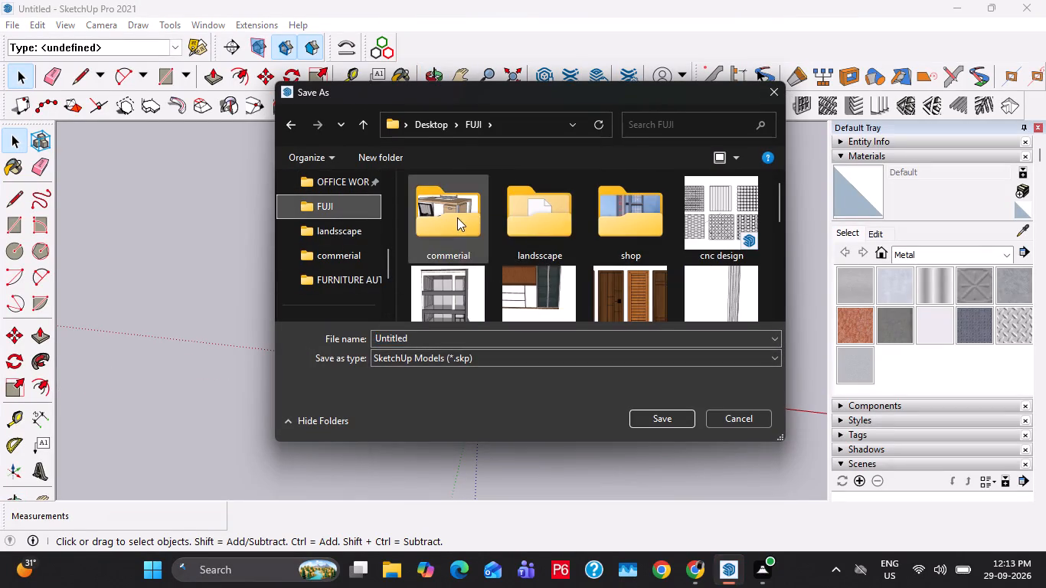
double_click(633, 225)
click(583, 354)
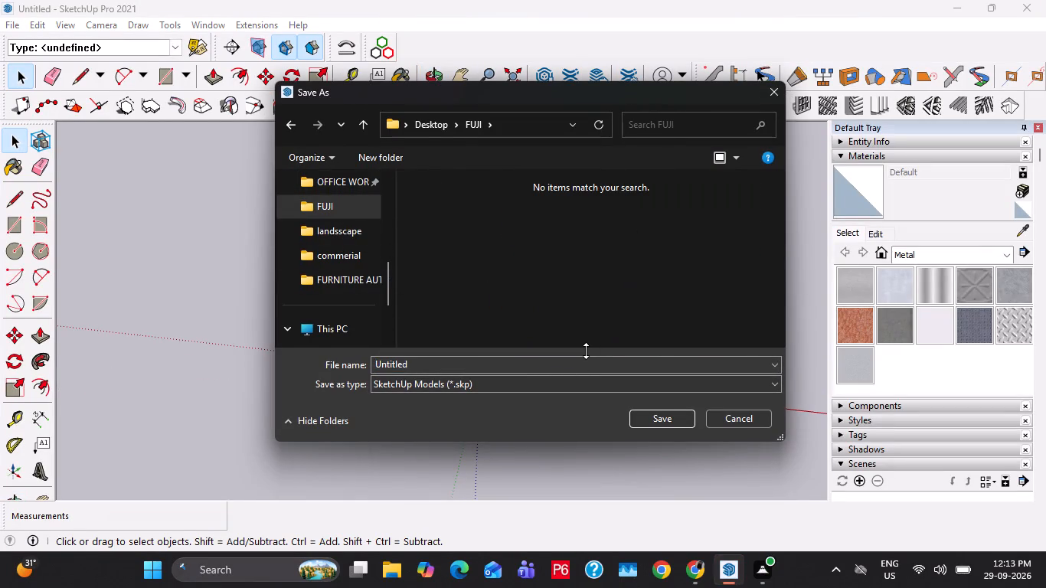
click(527, 358)
text(SHI)
key(BackSpace)
text(OP)
key(space)
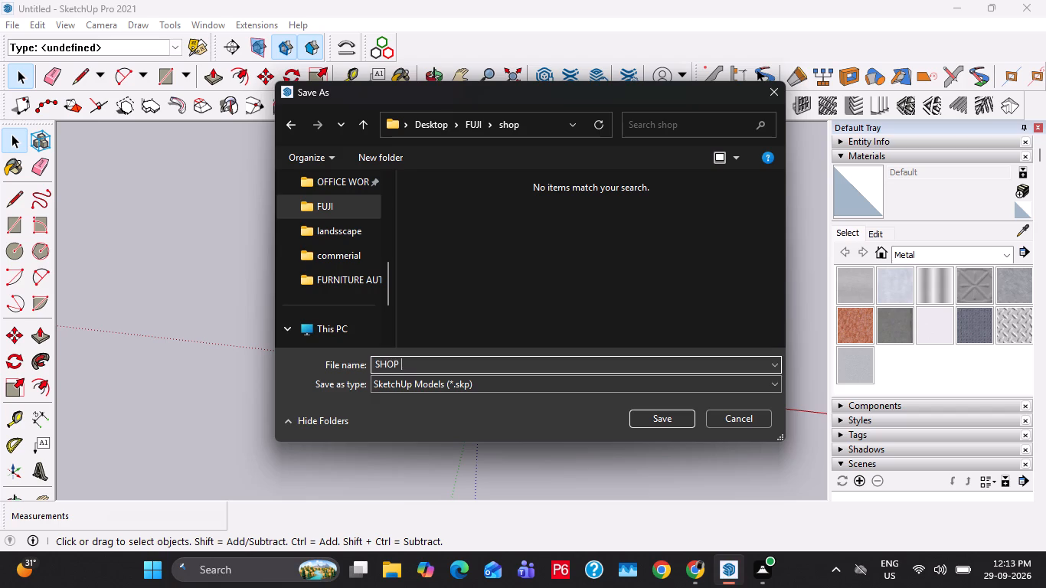
text(ELE)
text(VATION DESIGN)
key(Return)
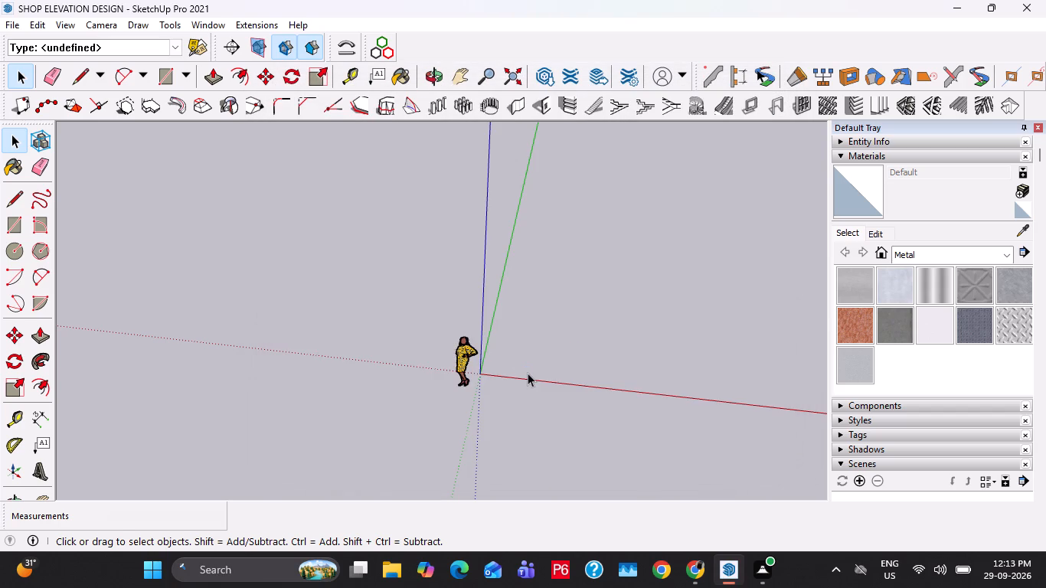
Import the building photo from the shop folder as an image and place it upright near the origin, about 10' 11" wide.
click(3, 19)
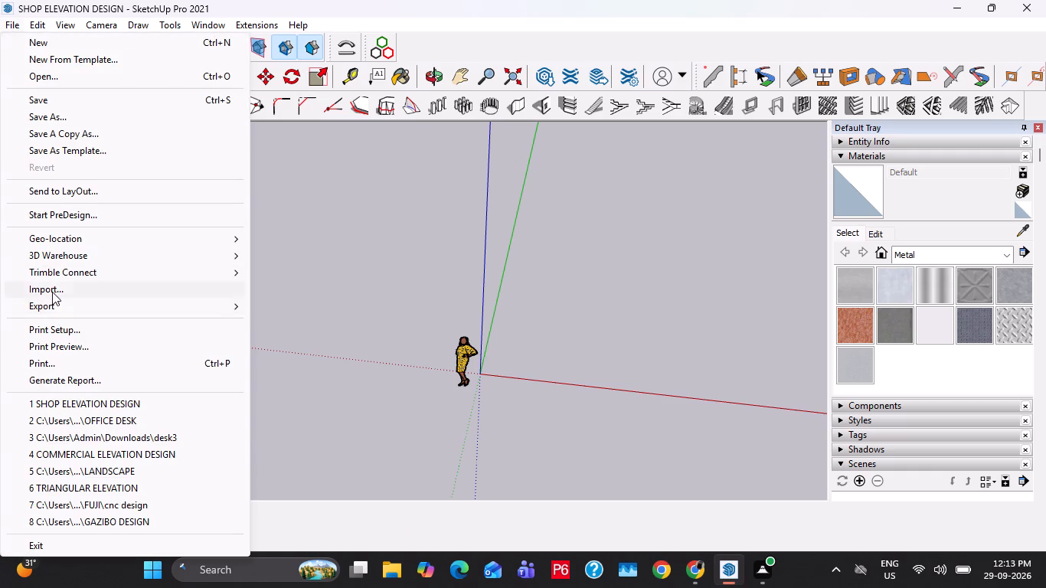
click(52, 290)
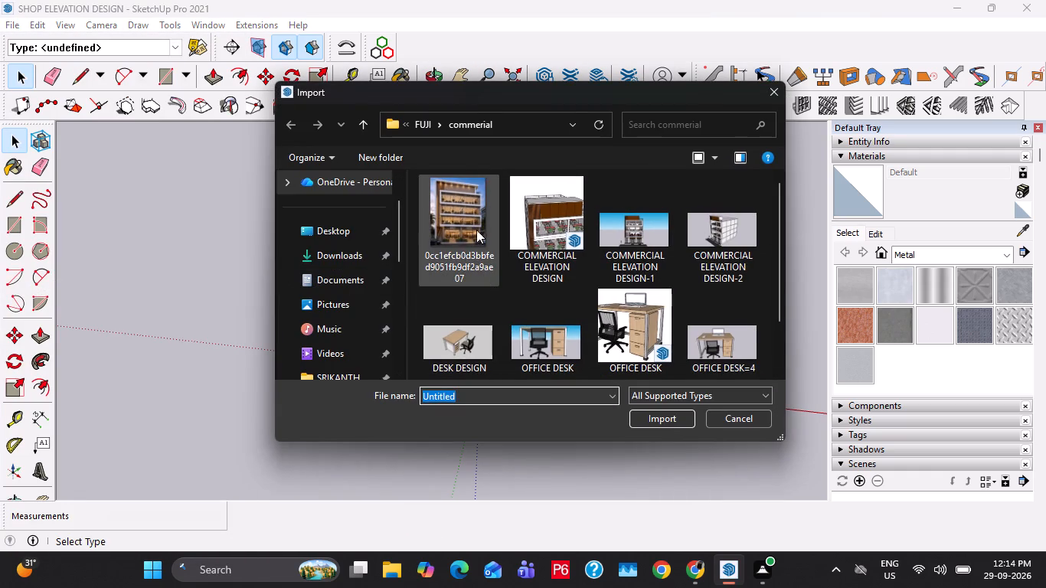
click(424, 125)
click(561, 233)
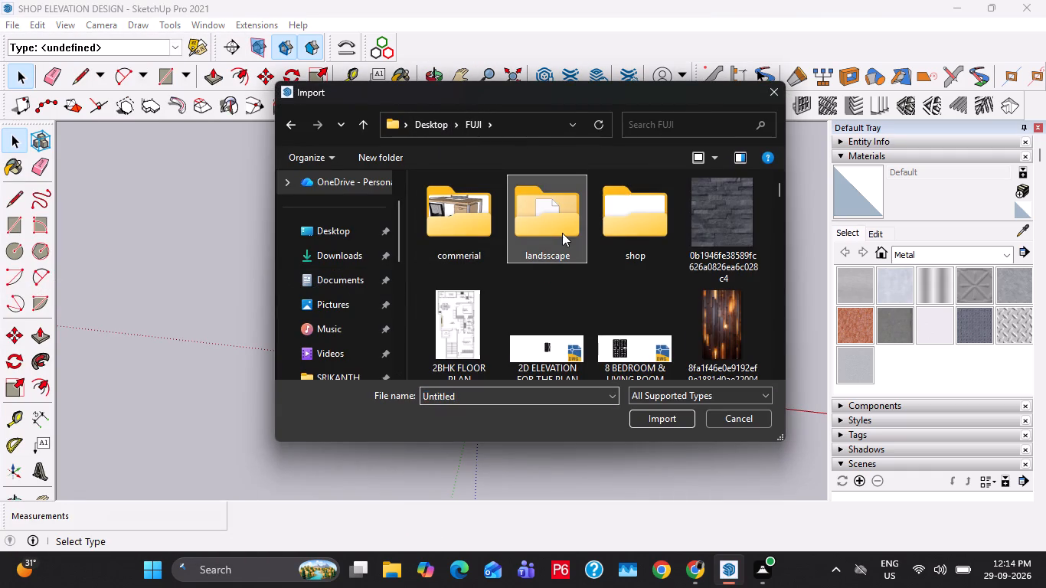
double_click(640, 225)
click(481, 215)
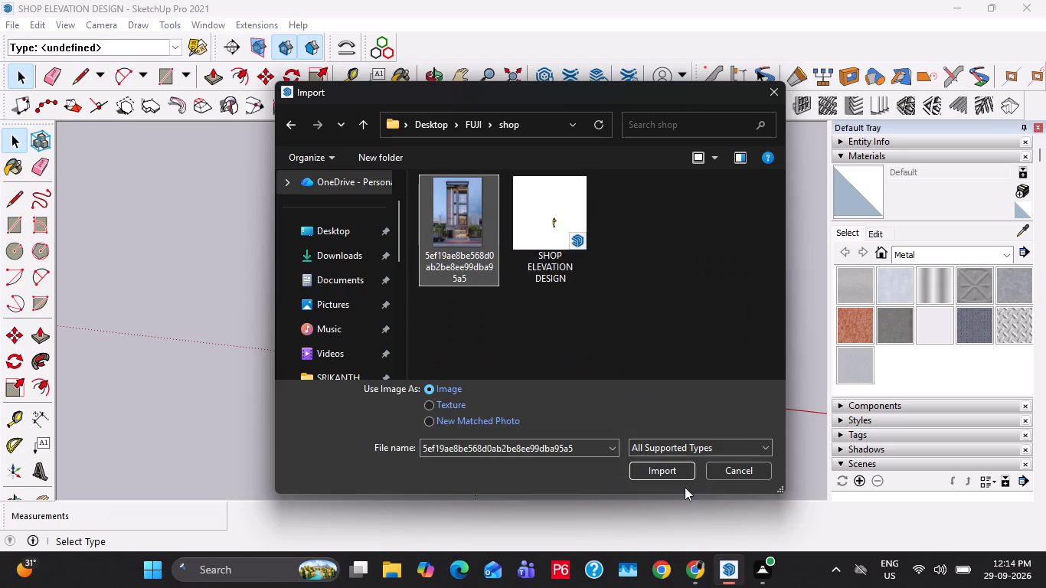
click(662, 475)
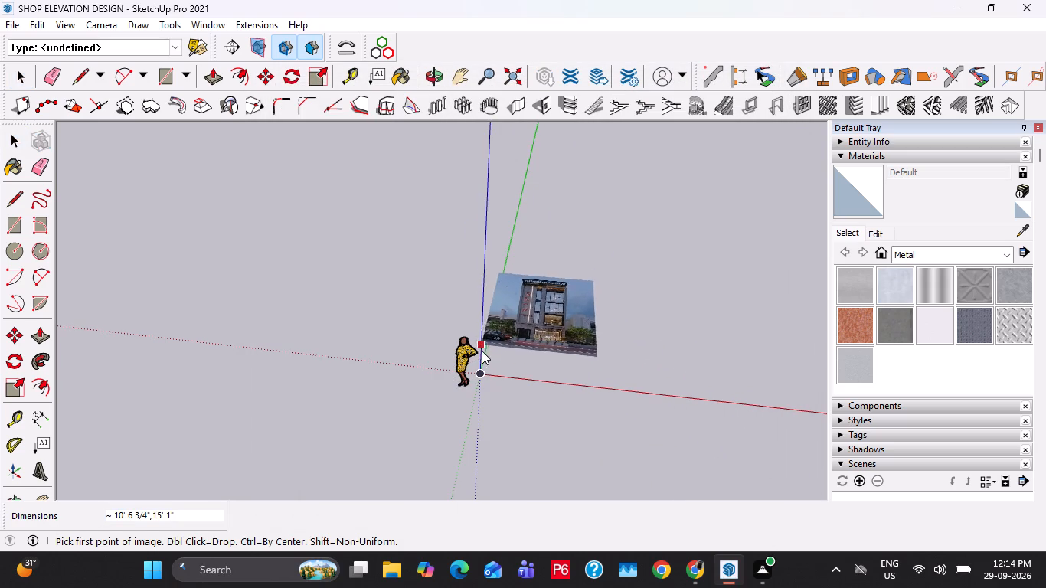
middle_drag(506, 351, 606, 358)
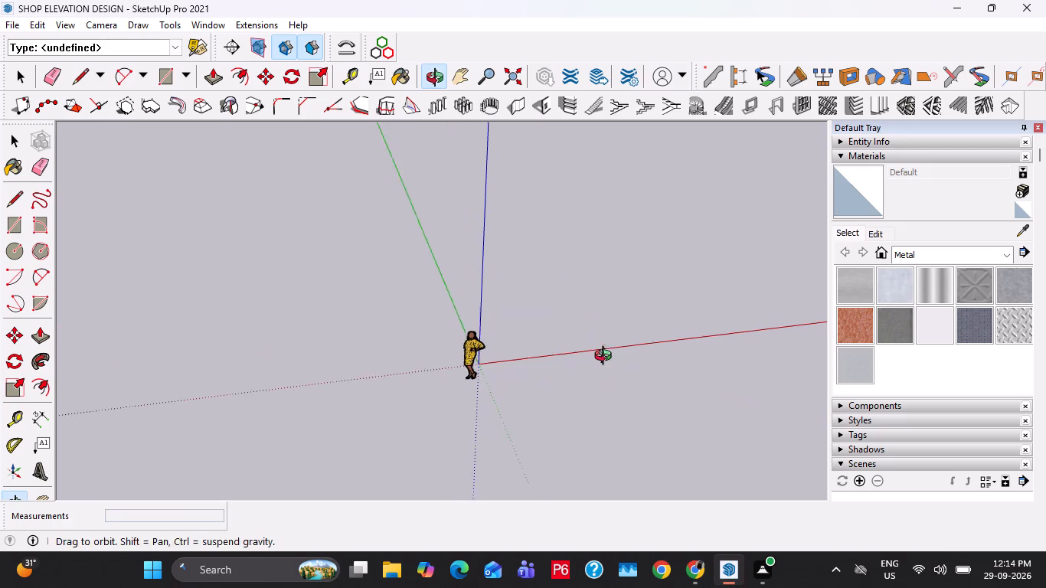
middle_drag(606, 358, 606, 351)
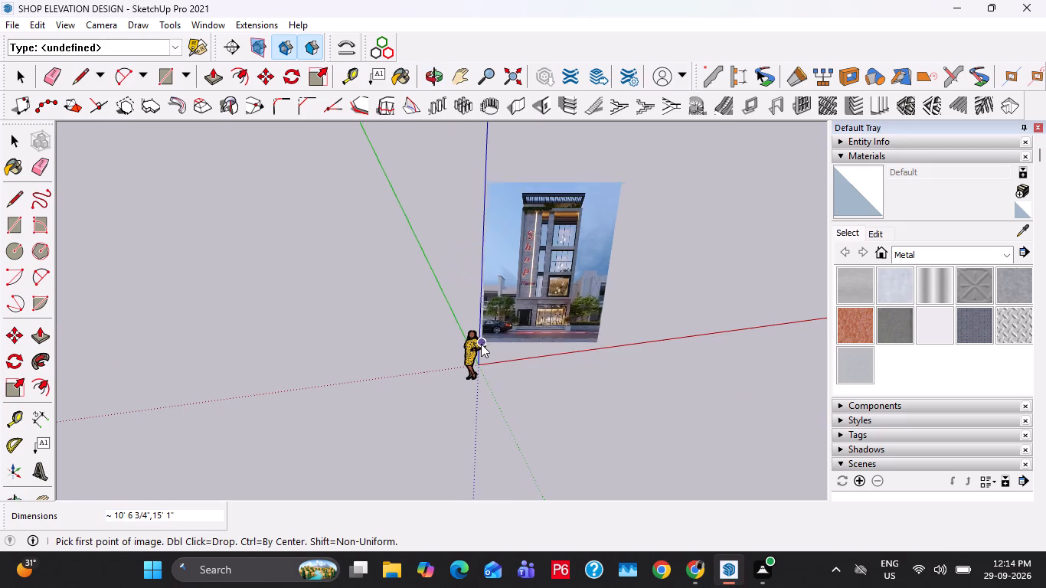
click(481, 344)
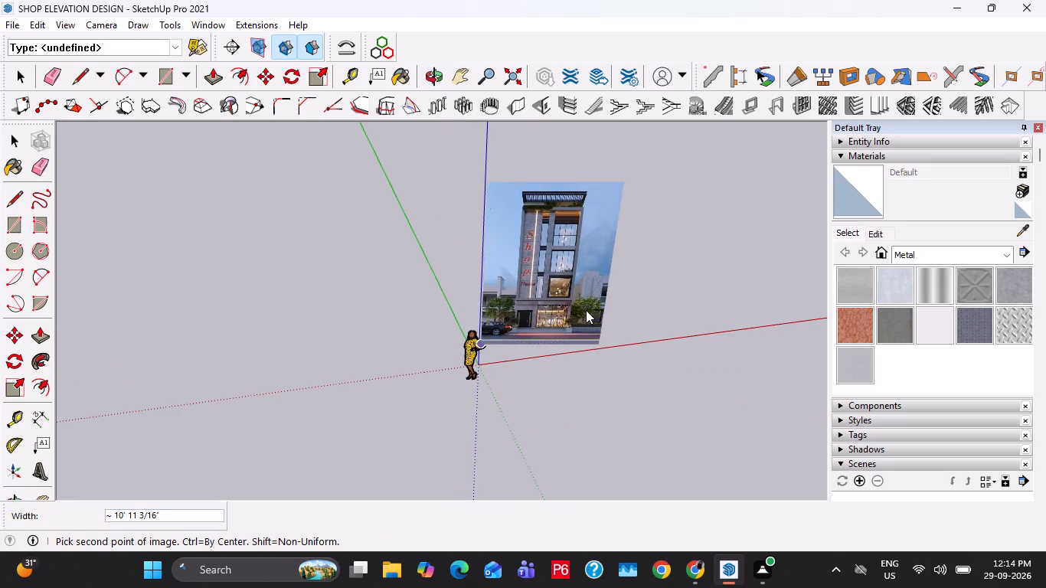
click(586, 310)
middle_drag(608, 333, 425, 238)
key(space)
key(space)
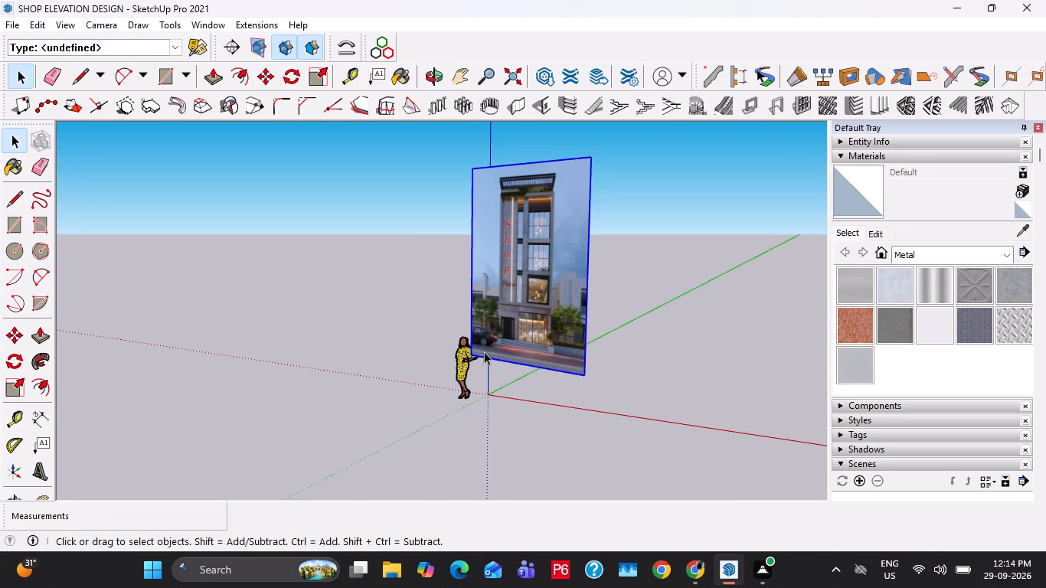
Move the reference image by its lower corner beside the figure onto the axes origin.
key(m)
click(469, 358)
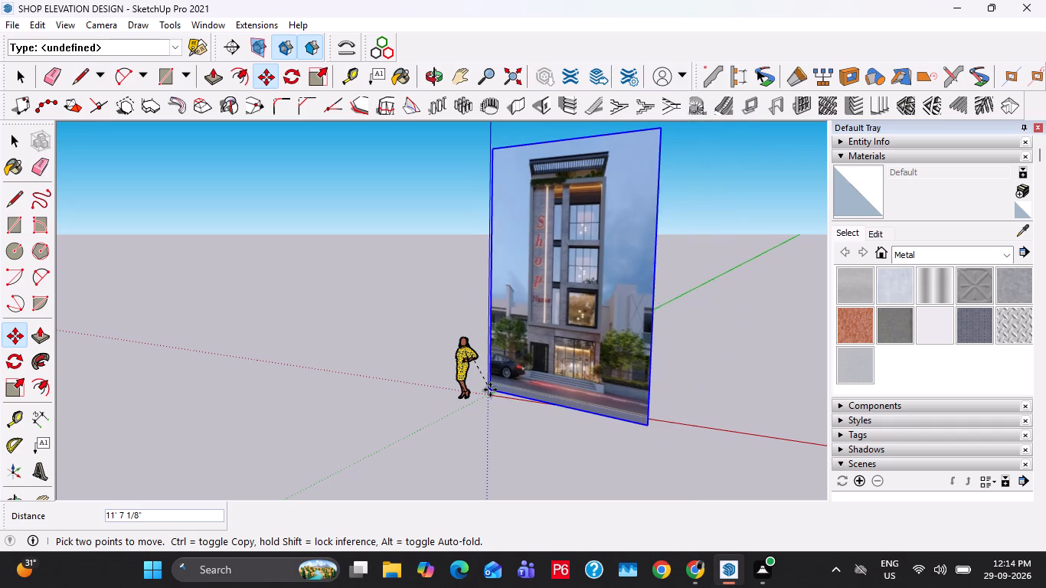
middle_drag(509, 403, 722, 452)
scroll(375, 341, up, 16)
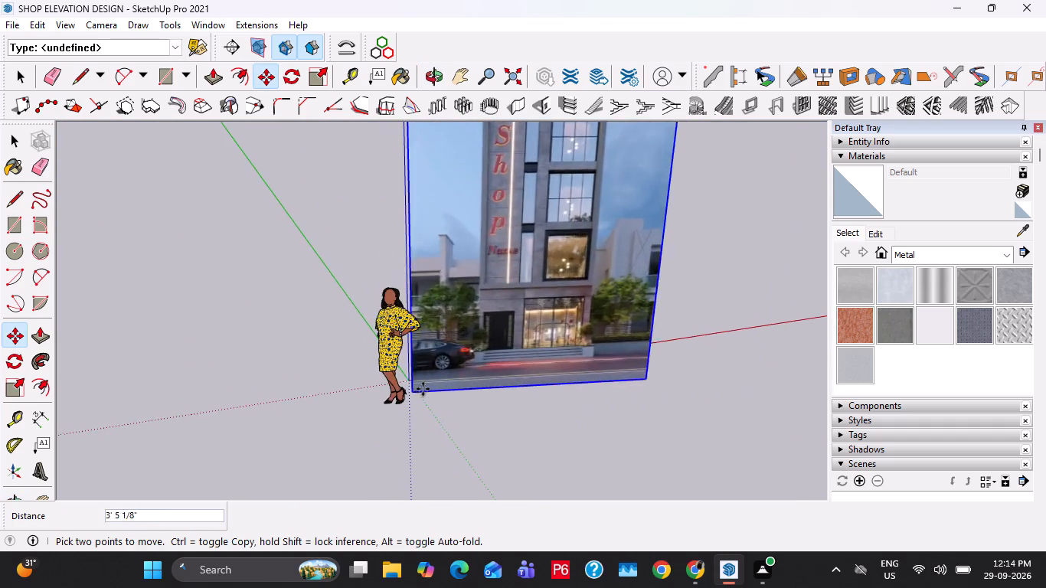
scroll(423, 389, up, 17)
click(381, 383)
scroll(369, 388, down, 8)
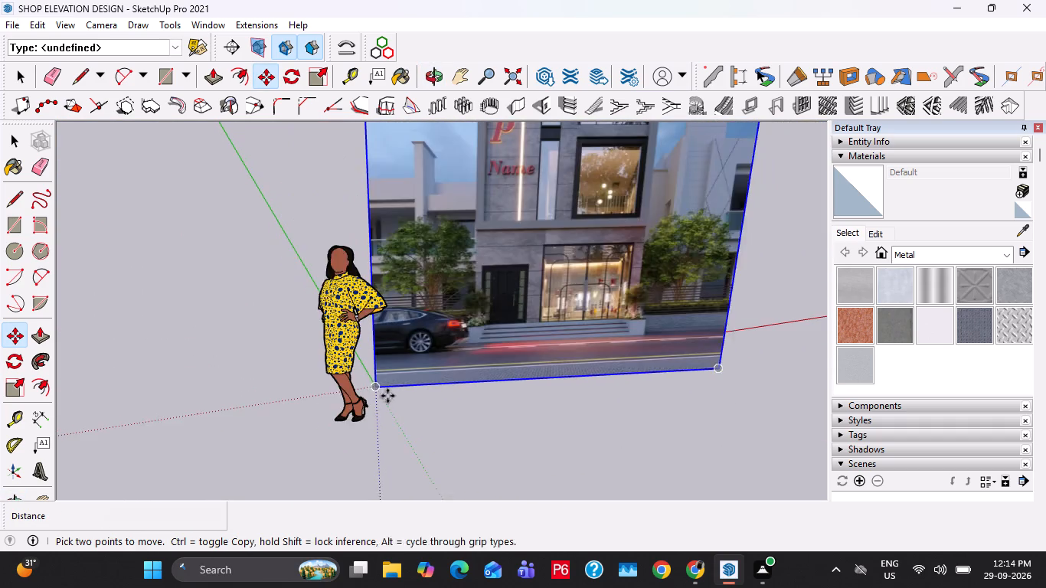
scroll(387, 396, down, 6)
key(space)
key(space)
click(630, 426)
Place one guide along the green axis and a parallel one past the image, about 13' 2" from the origin.
scroll(626, 385, down, 1)
middle_drag(604, 391, 540, 376)
scroll(541, 376, up, 1)
scroll(522, 375, down, 3)
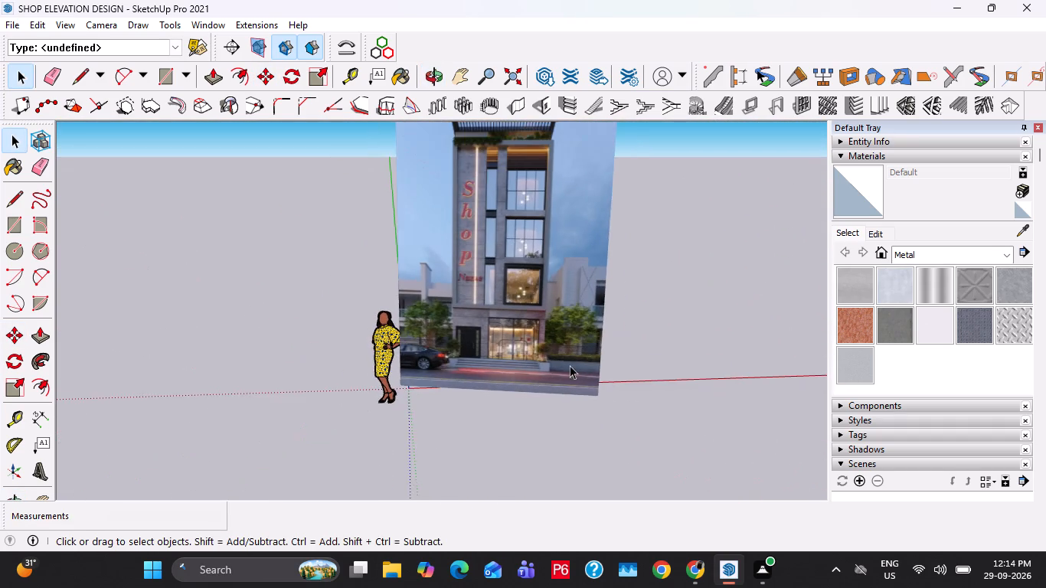
middle_drag(643, 347, 486, 405)
middle_drag(659, 403, 633, 399)
key(t)
click(525, 295)
double_click(521, 279)
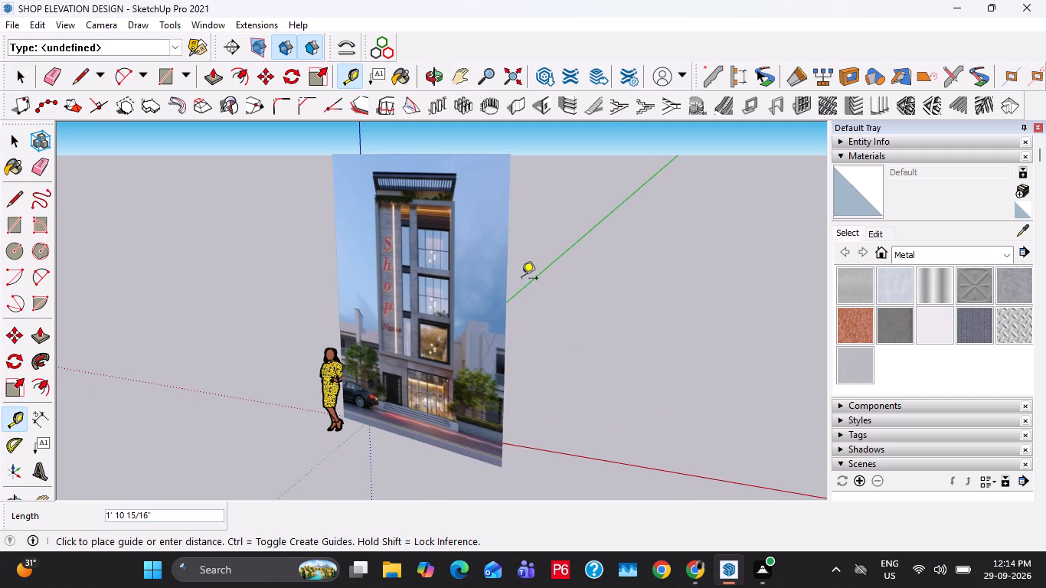
key(space)
text(T)
double_click(548, 269)
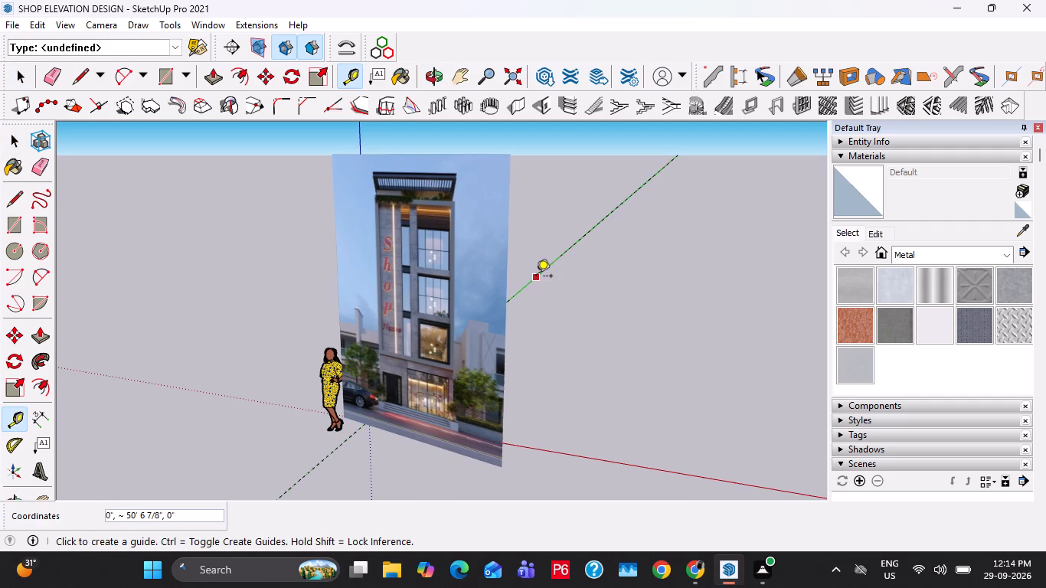
click(536, 277)
click(580, 442)
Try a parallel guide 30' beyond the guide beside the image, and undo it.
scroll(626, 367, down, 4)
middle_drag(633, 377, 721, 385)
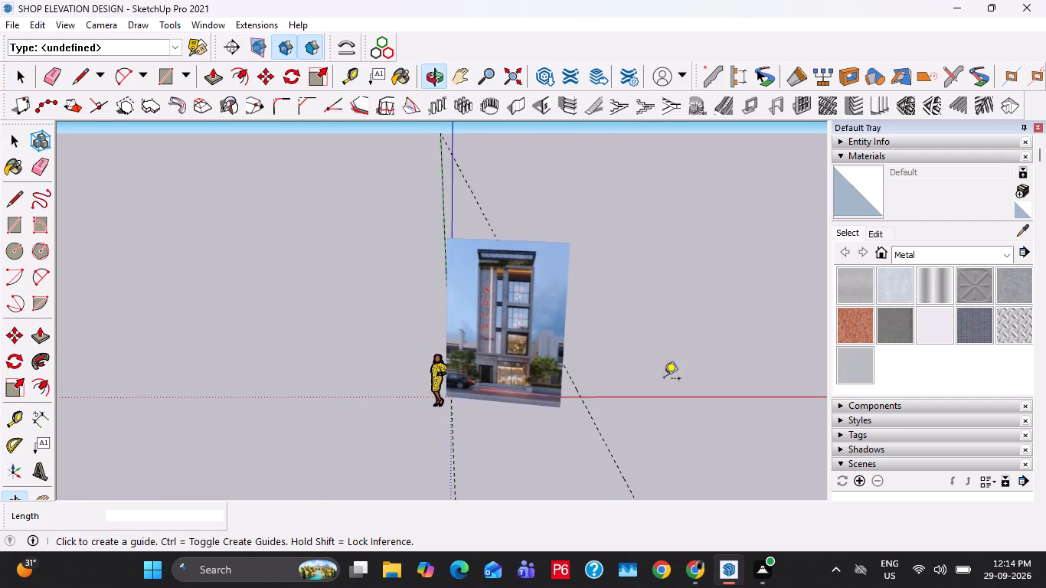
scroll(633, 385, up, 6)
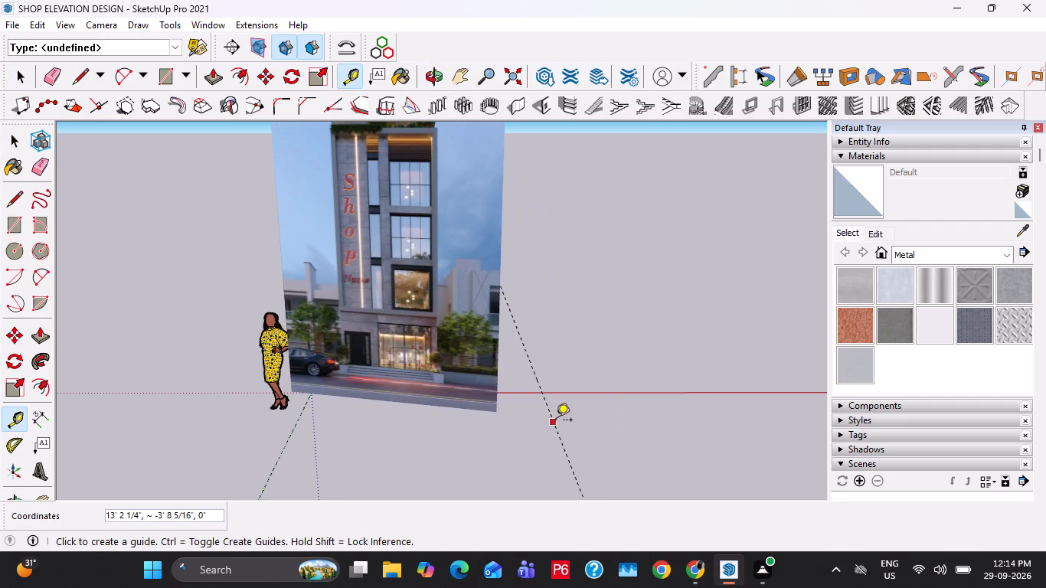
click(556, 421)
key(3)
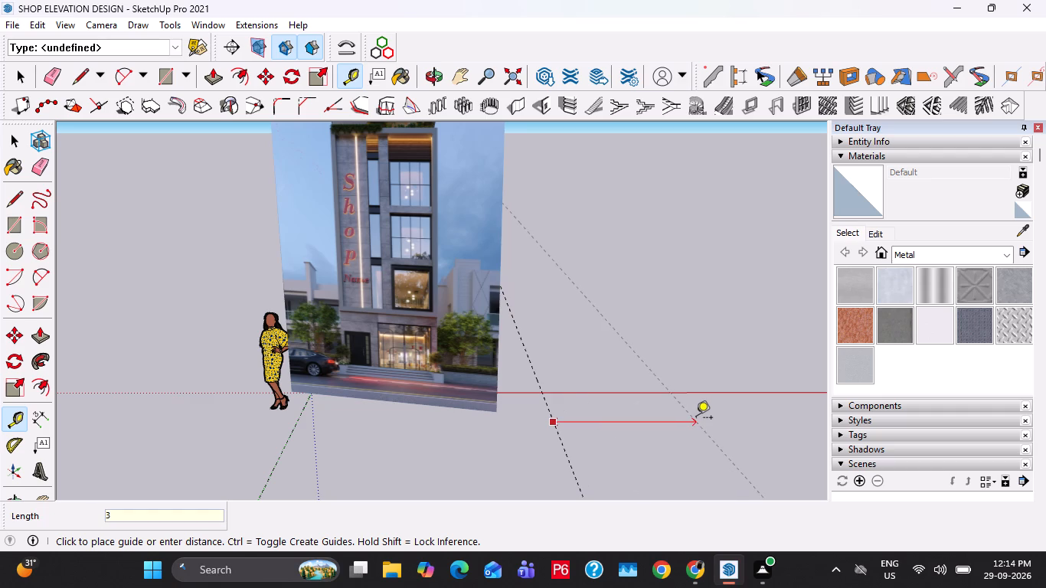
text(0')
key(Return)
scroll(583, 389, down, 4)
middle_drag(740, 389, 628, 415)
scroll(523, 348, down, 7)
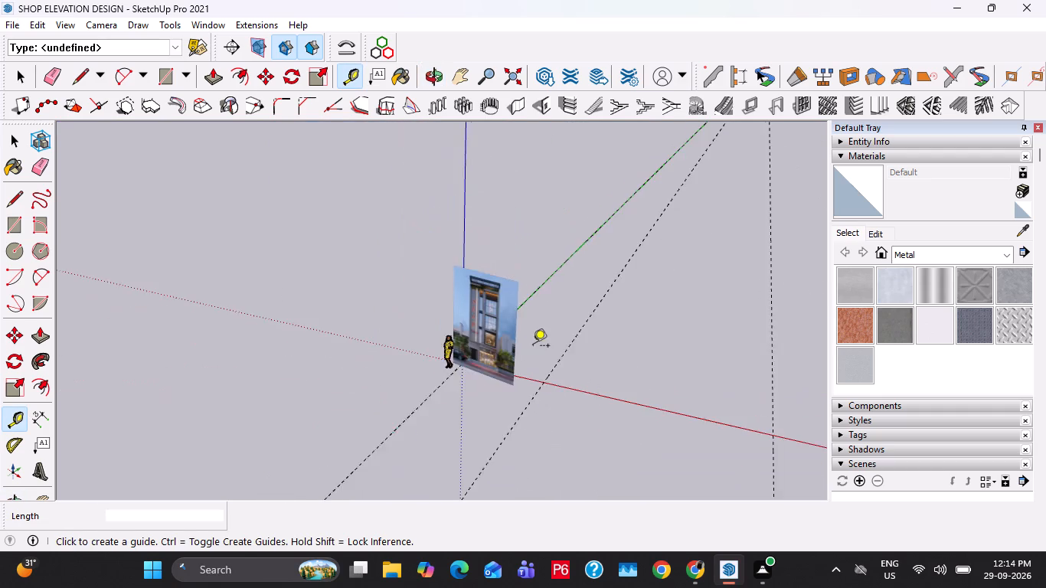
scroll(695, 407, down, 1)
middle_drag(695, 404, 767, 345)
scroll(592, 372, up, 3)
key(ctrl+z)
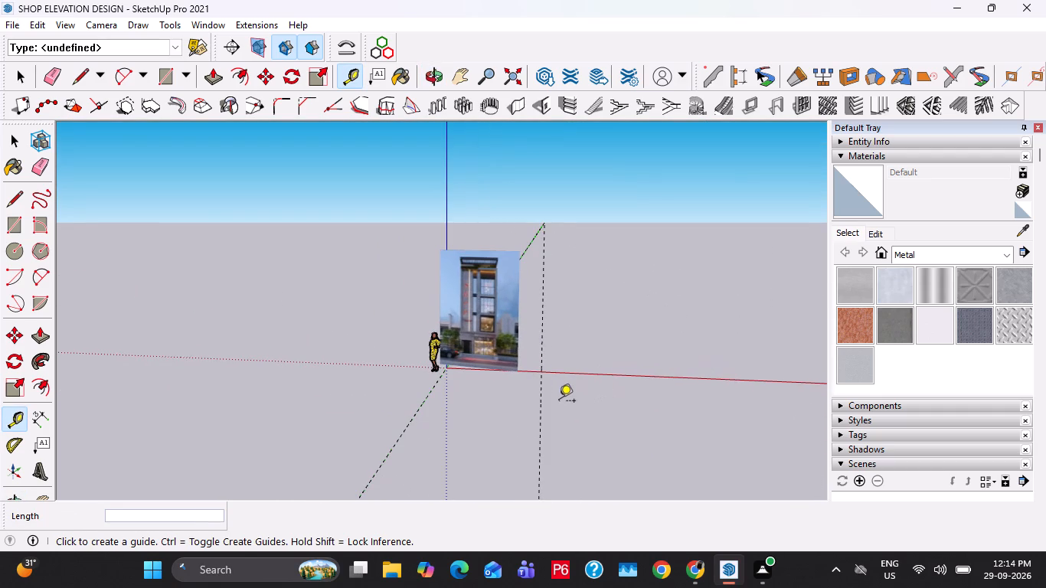
Place a parallel guide 25' beyond the guide beside the image.
click(544, 398)
text(25')
key(Return)
scroll(624, 386, down, 3)
middle_drag(623, 381, 615, 455)
key(space)
scroll(559, 387, up, 8)
key(space)
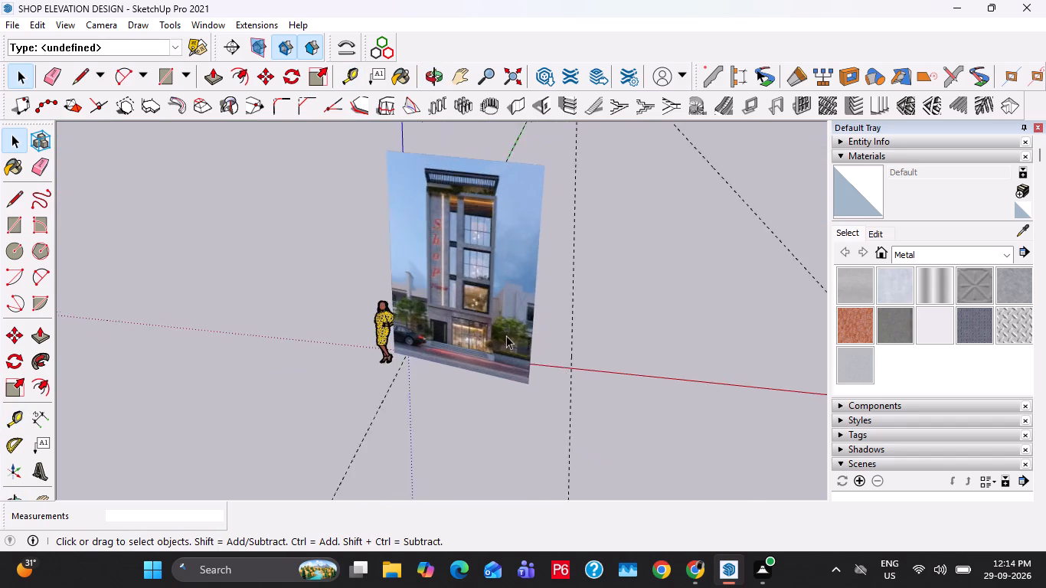
Place a guide parallel to the red axis, 25' behind it.
scroll(506, 335, up, 10)
scroll(501, 325, down, 4)
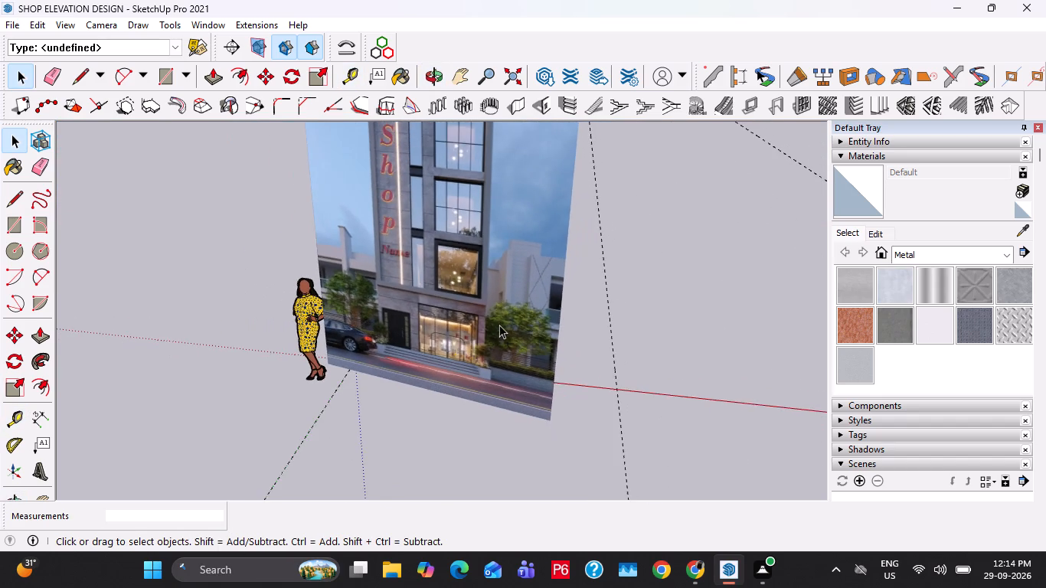
scroll(499, 324, down, 4)
middle_click(603, 341)
scroll(595, 343, down, 5)
key(t)
click(683, 376)
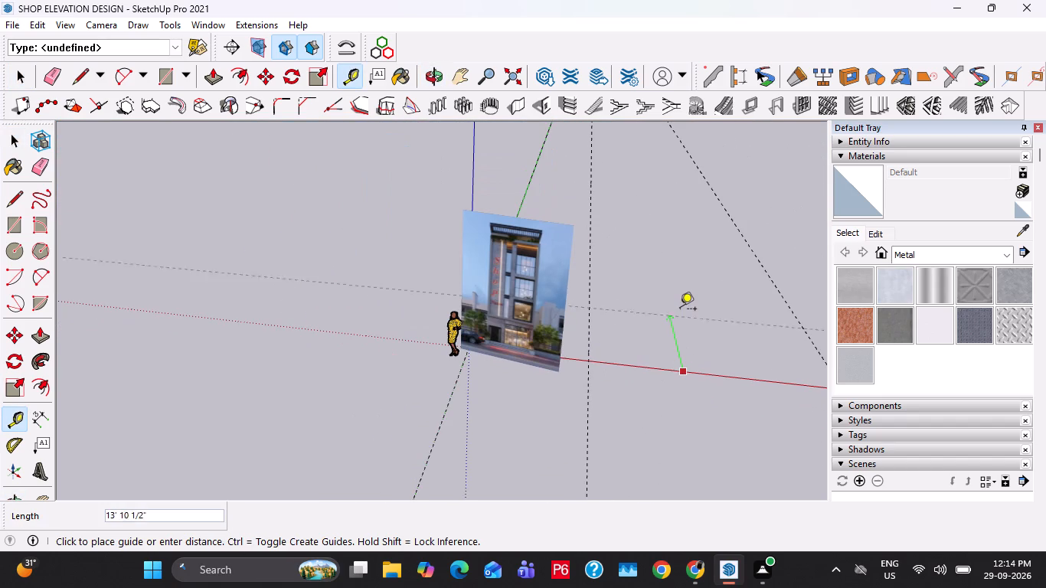
key(2)
text(5')
key(Return)
scroll(617, 311, down, 3)
key(space)
Draw a 25' by 25' rectangle on the ground between the guide intersections and the red axis.
middle_drag(693, 329, 697, 385)
key(r)
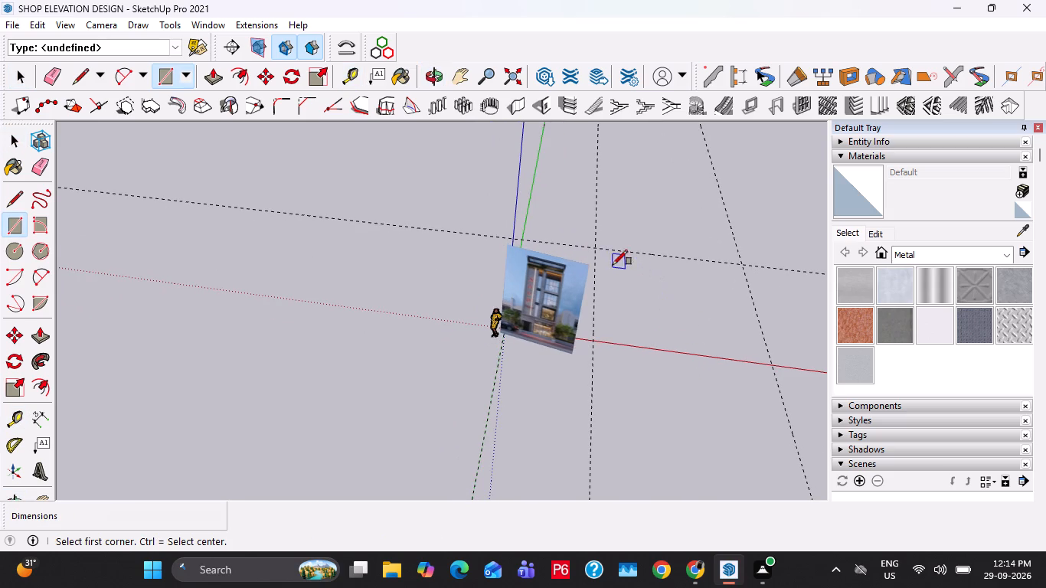
click(591, 243)
key(space)
text(R)
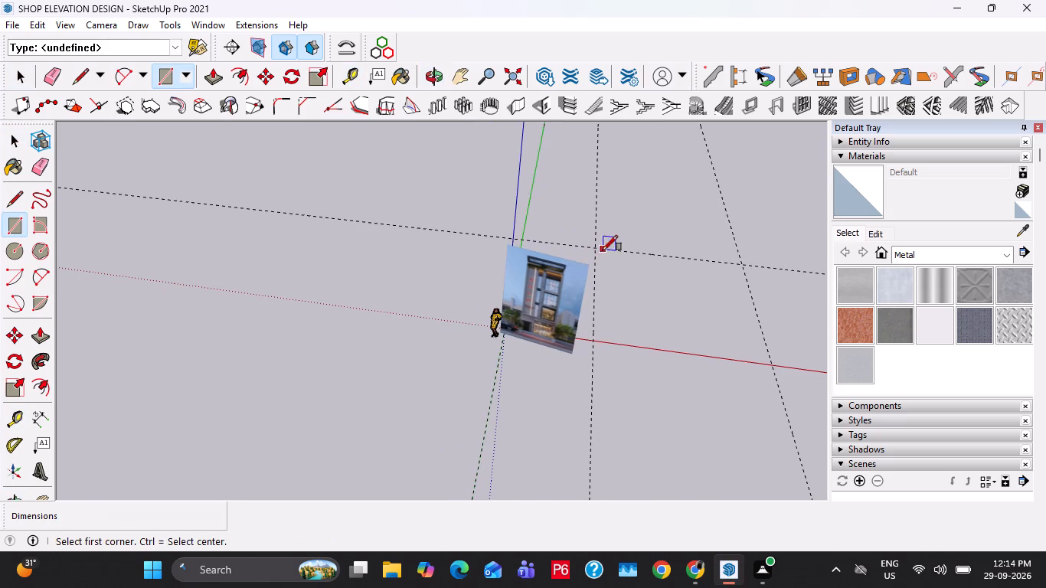
click(594, 249)
click(775, 367)
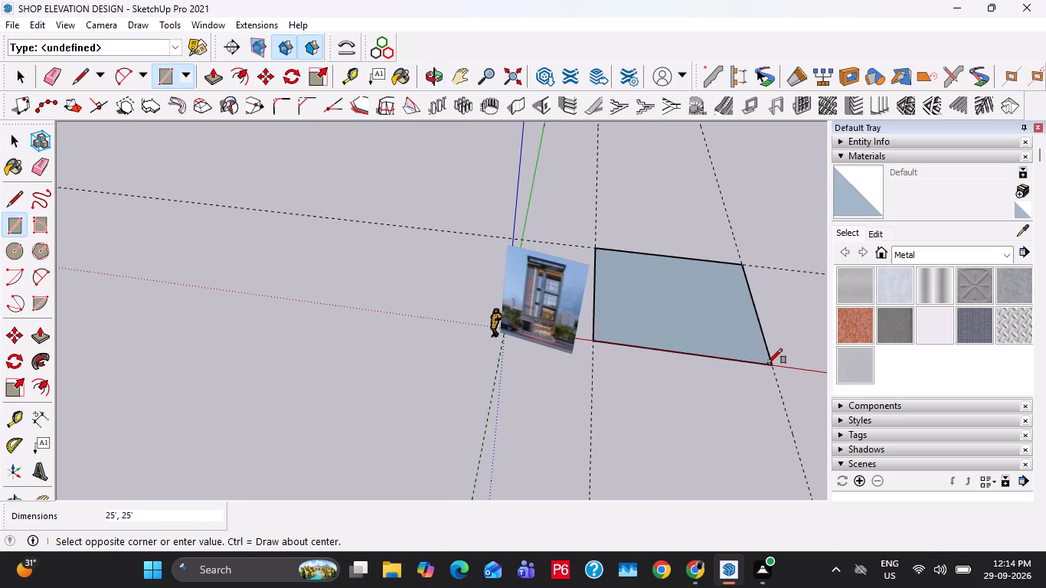
key(space)
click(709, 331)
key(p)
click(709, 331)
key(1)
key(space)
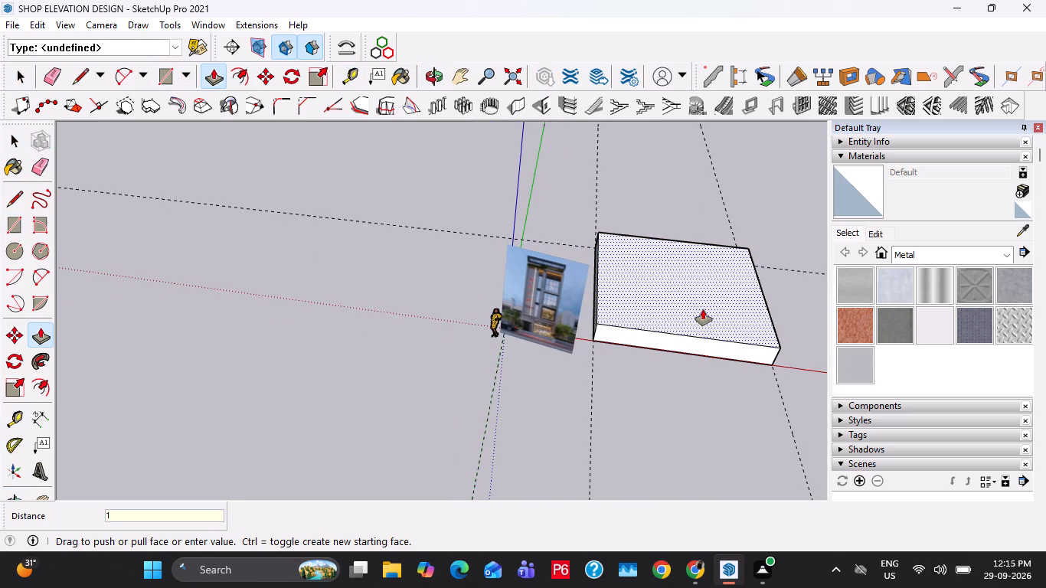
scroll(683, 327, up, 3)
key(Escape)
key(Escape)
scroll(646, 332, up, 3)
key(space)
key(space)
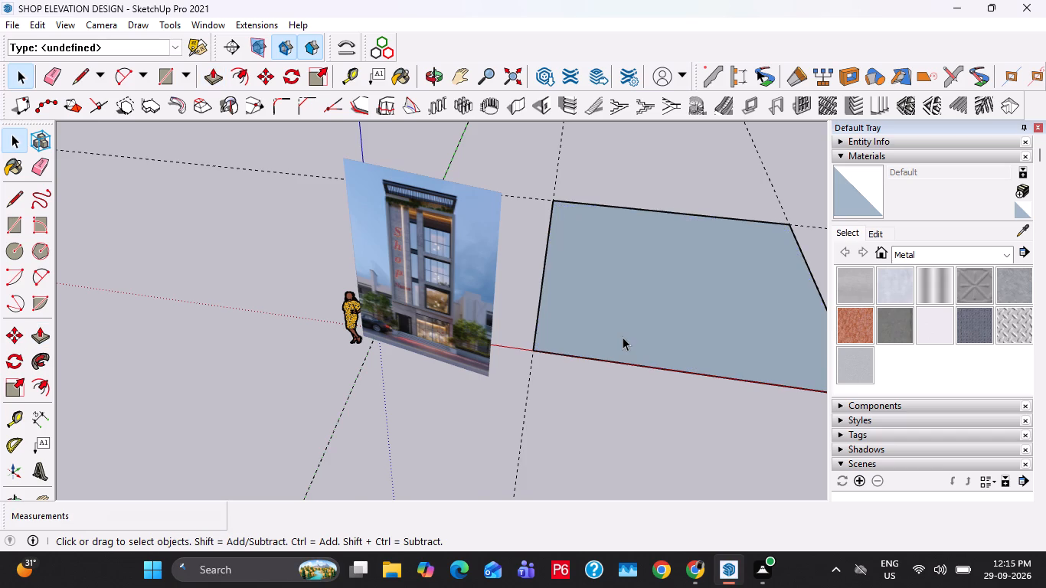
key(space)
Offset the edges of the 25' square inward by 9" to outline the wall thickness.
scroll(623, 337, up, 2)
key(f)
click(621, 367)
click(616, 358)
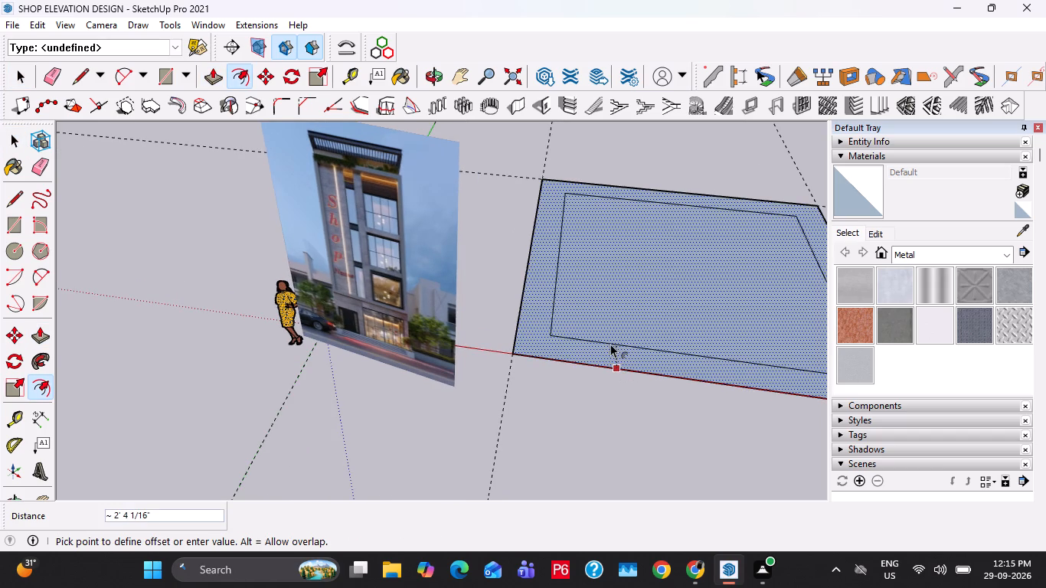
key(9)
key(shift+quotedbl)
key(Return)
key(space)
Delete the inner face of the offset square, leaving only the 9" wall band.
click(609, 336)
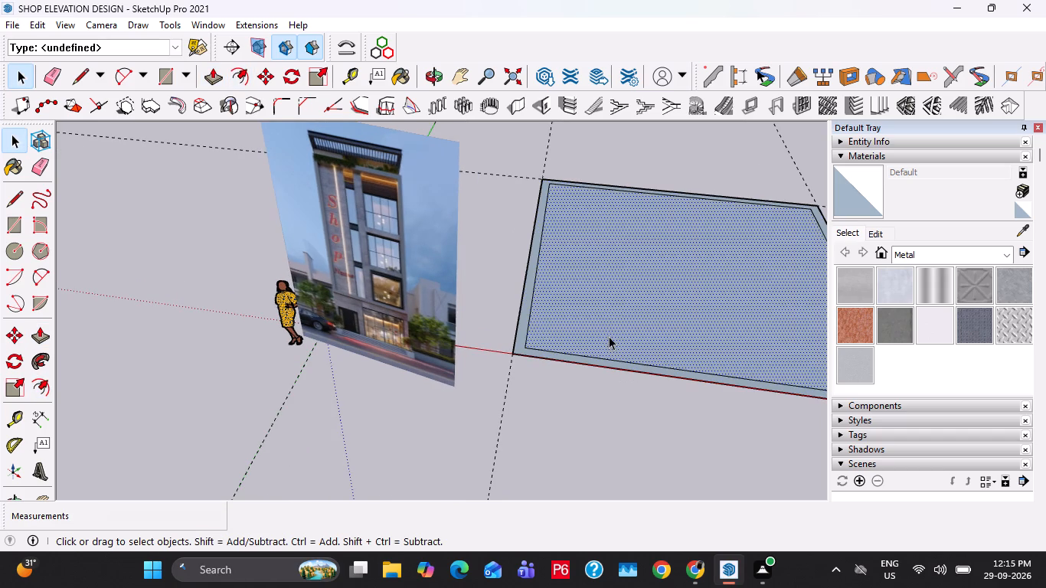
key(Delete)
Push/Pull the wall band up 12' to raise the ground-storey walls.
click(602, 363)
key(p)
click(602, 363)
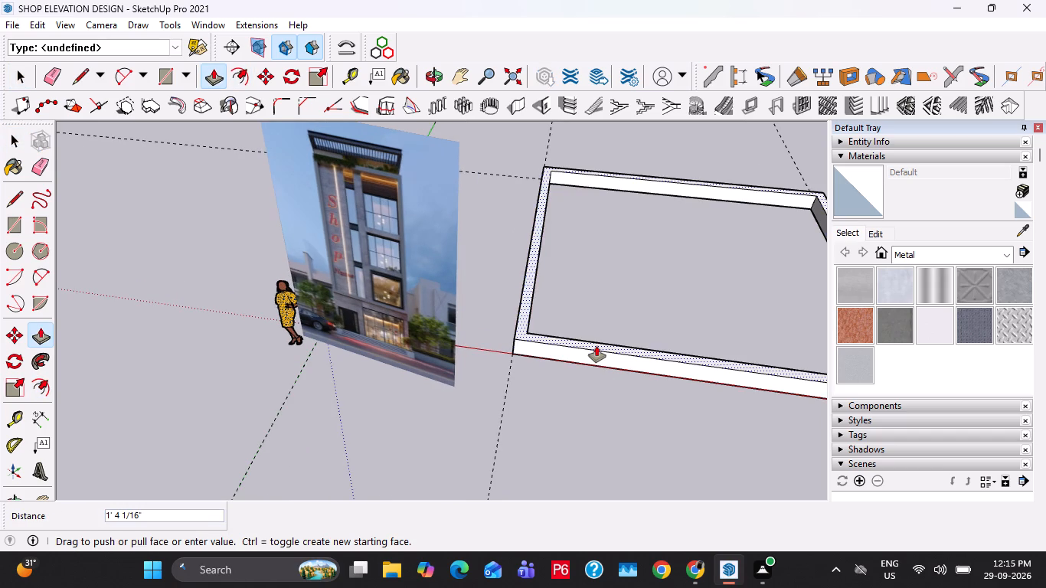
key(1)
text(2')
key(Return)
key(space)
Make a group of all the connected geometry of the raised walls.
scroll(589, 345, down, 6)
middle_drag(582, 349, 584, 240)
scroll(642, 309, up, 3)
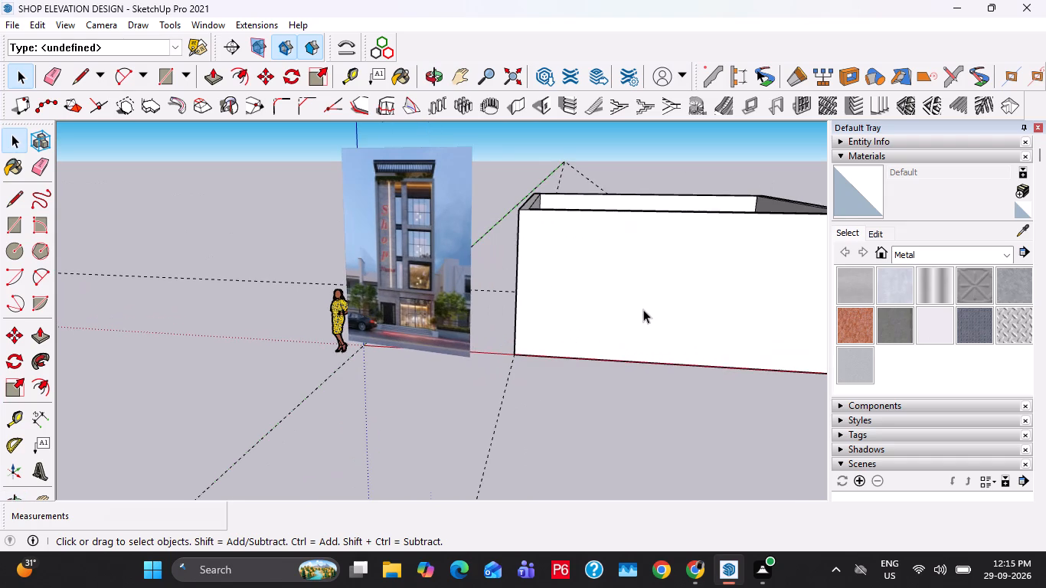
triple_click(643, 309)
right_click(643, 309)
click(700, 173)
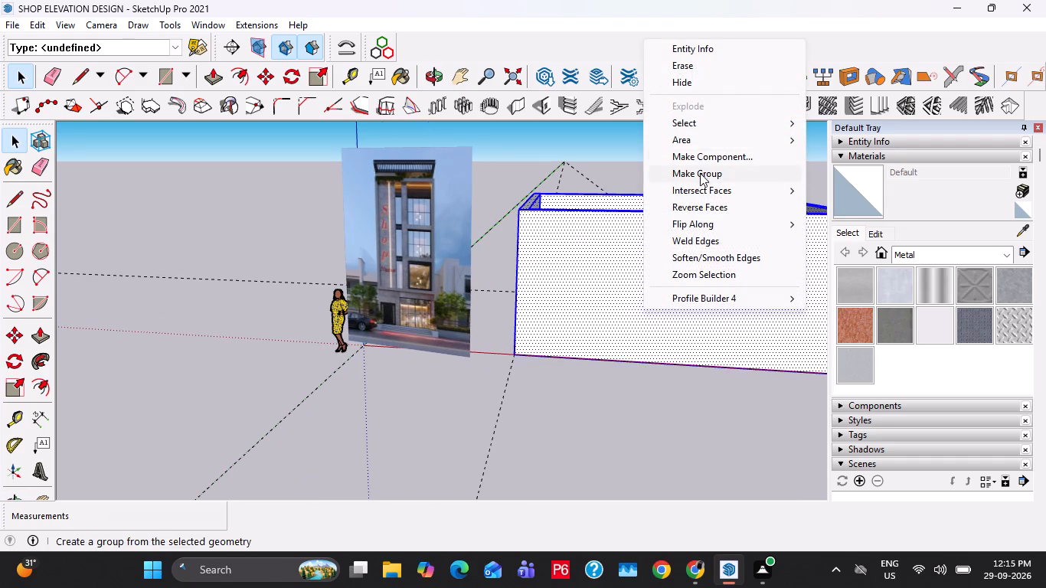
Draw a 25' by 25' rectangle across the top of the walls between opposite outer corners.
middle_drag(637, 293, 648, 423)
key(r)
scroll(544, 247, up, 2)
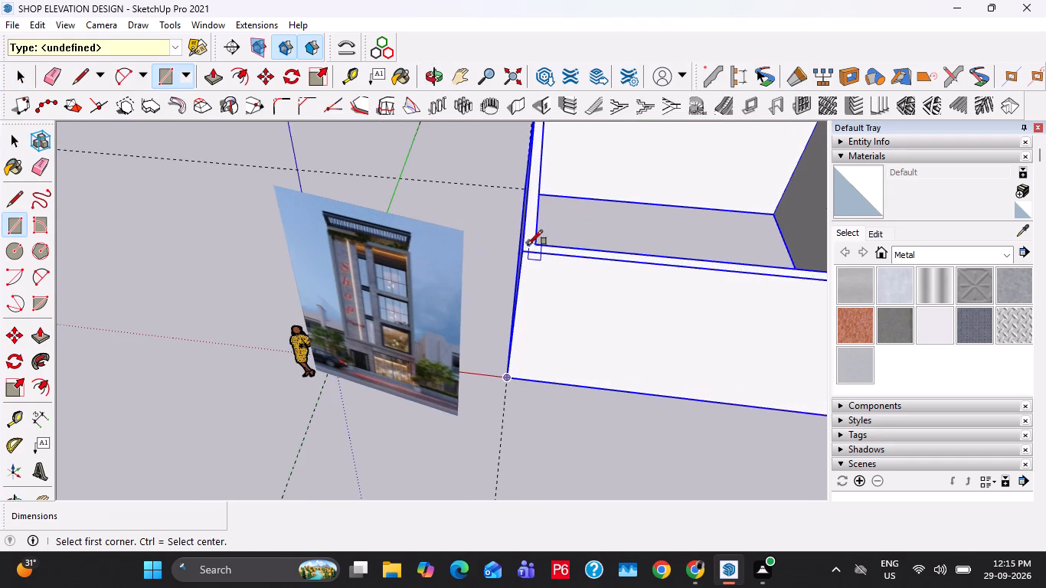
click(526, 253)
scroll(705, 224, down, 2)
shift+middle_drag(693, 234, 476, 386)
click(657, 227)
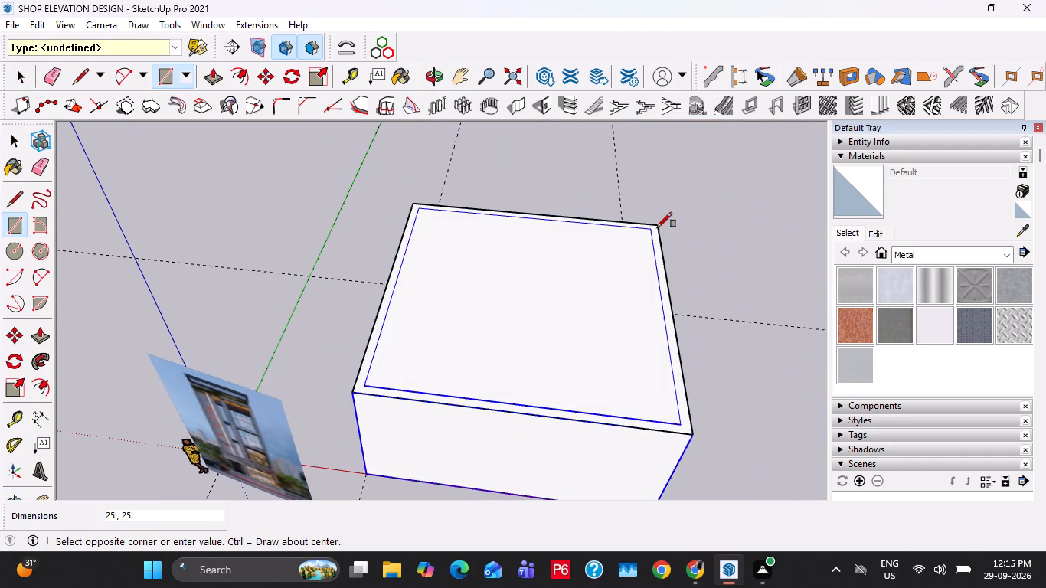
key(space)
key(space)
Push/Pull the rectangle on top of the walls up 4" to form the roof slab.
click(549, 332)
key(p)
key(space)
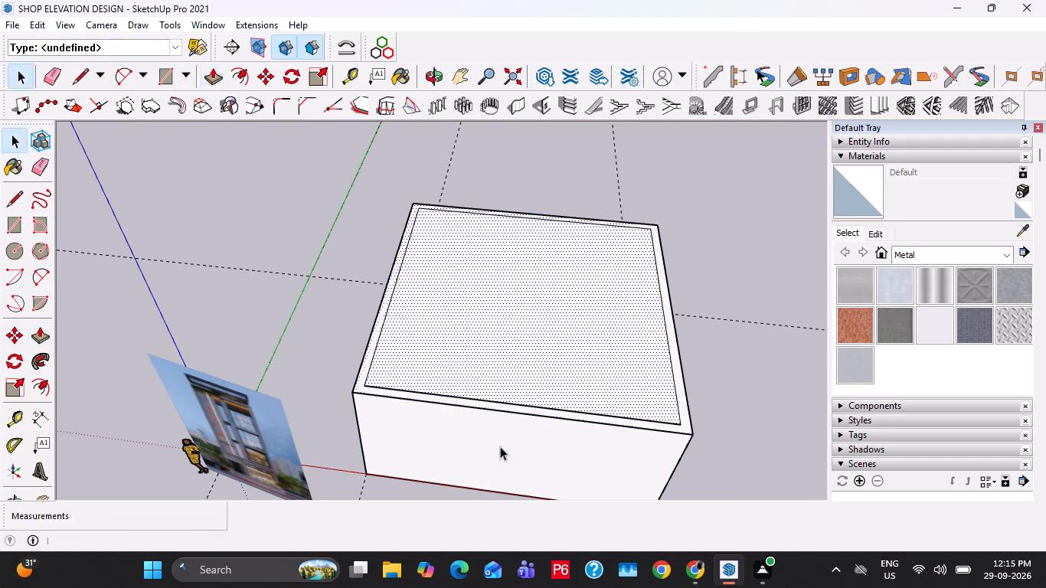
click(500, 446)
click(541, 371)
key(p)
click(541, 371)
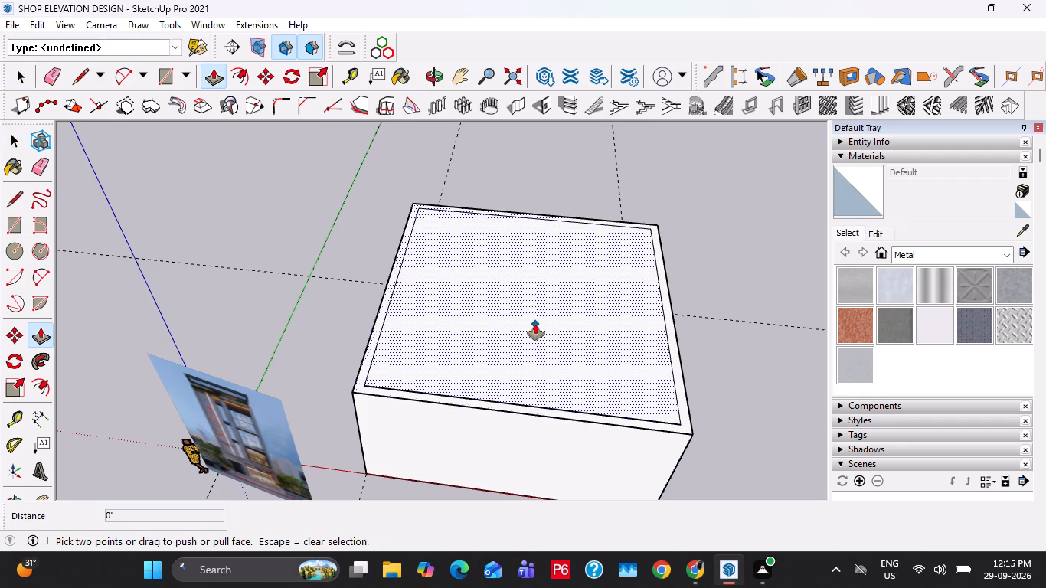
click(535, 324)
text(4")
key(Return)
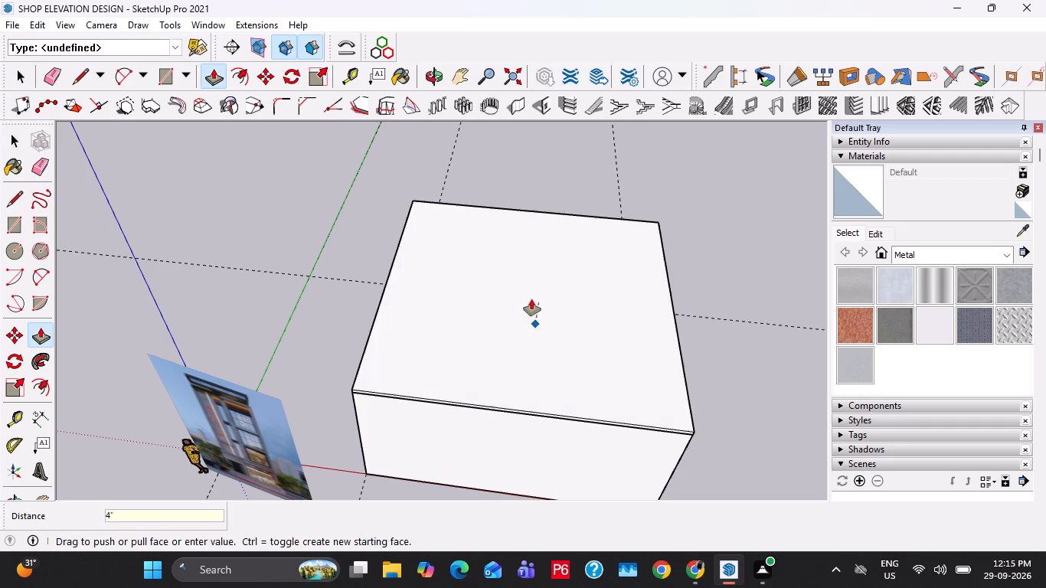
Make a group of the complete 4" slab.
key(space)
triple_click(531, 299)
right_click(531, 299)
click(586, 175)
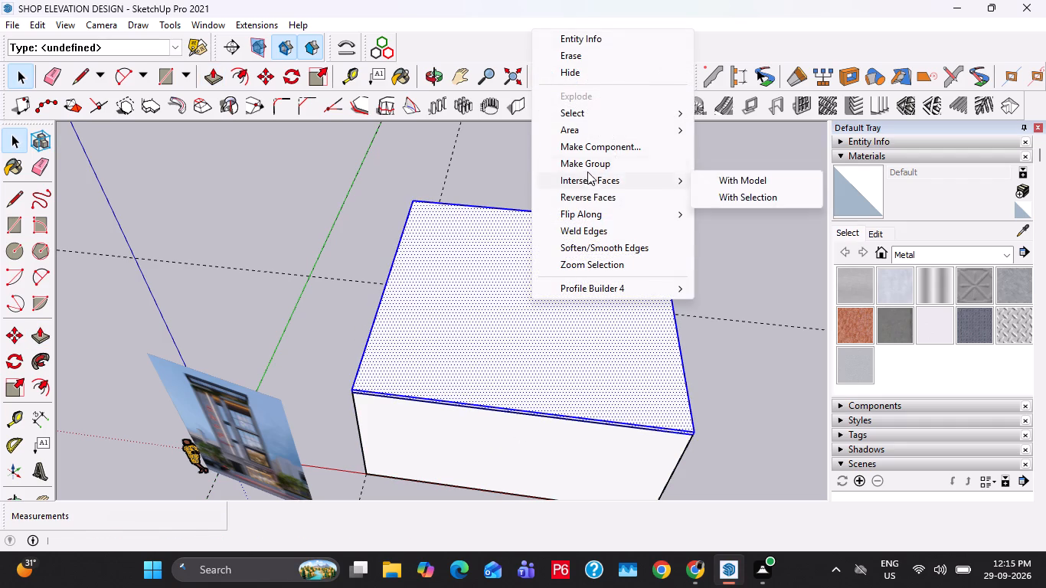
click(591, 165)
Copy the wall and slab groups straight up 12' 4" from the base corner to the slab's top corner.
middle_drag(548, 418, 616, 278)
scroll(463, 379, up, 2)
middle_drag(445, 383, 451, 347)
shift+middle_drag(609, 396, 577, 359)
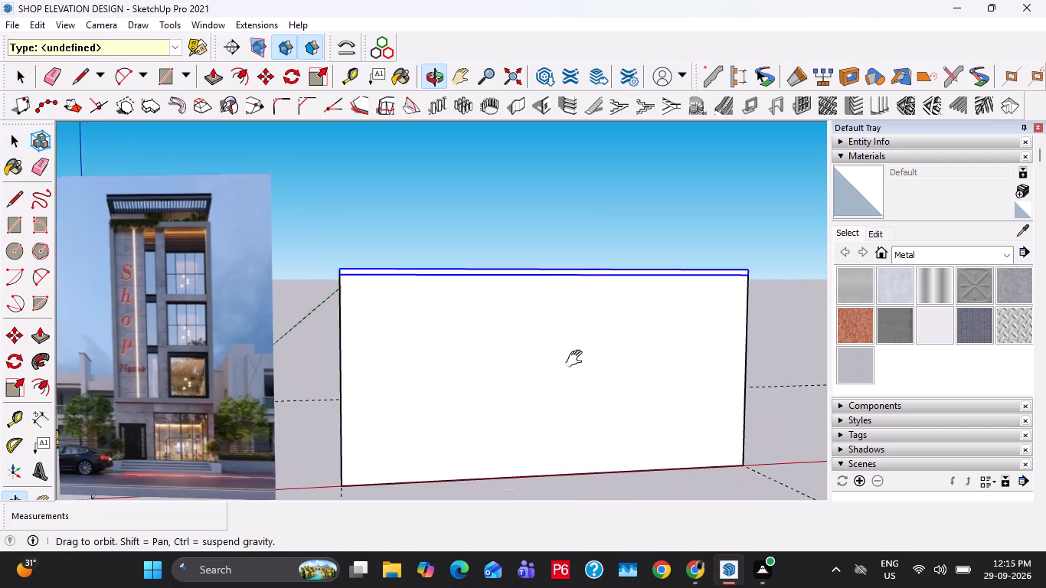
shift+middle_drag(577, 359, 545, 362)
click(466, 357)
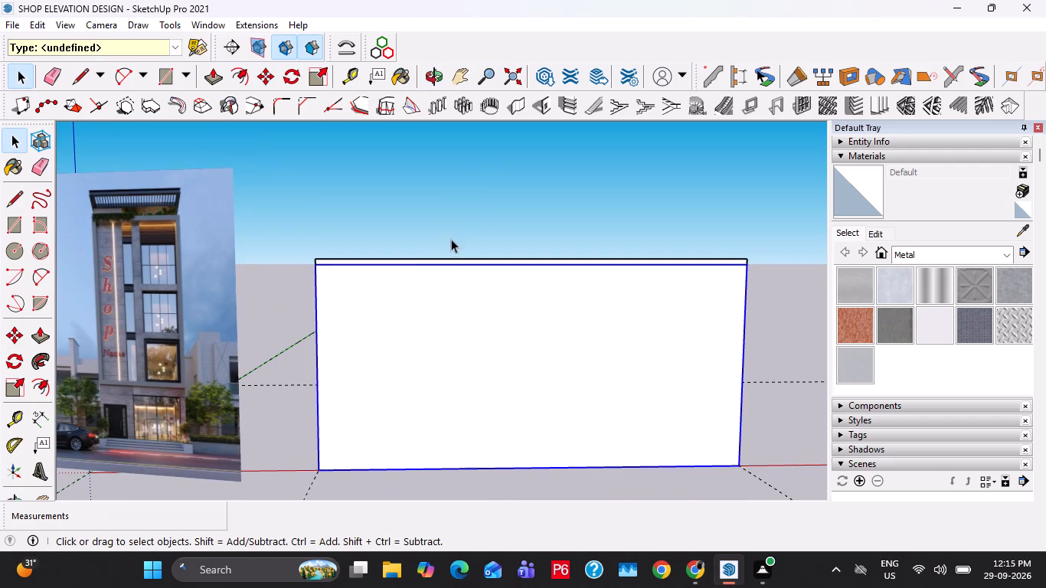
ctrl+click(435, 257)
scroll(386, 300, down, 1)
key(m)
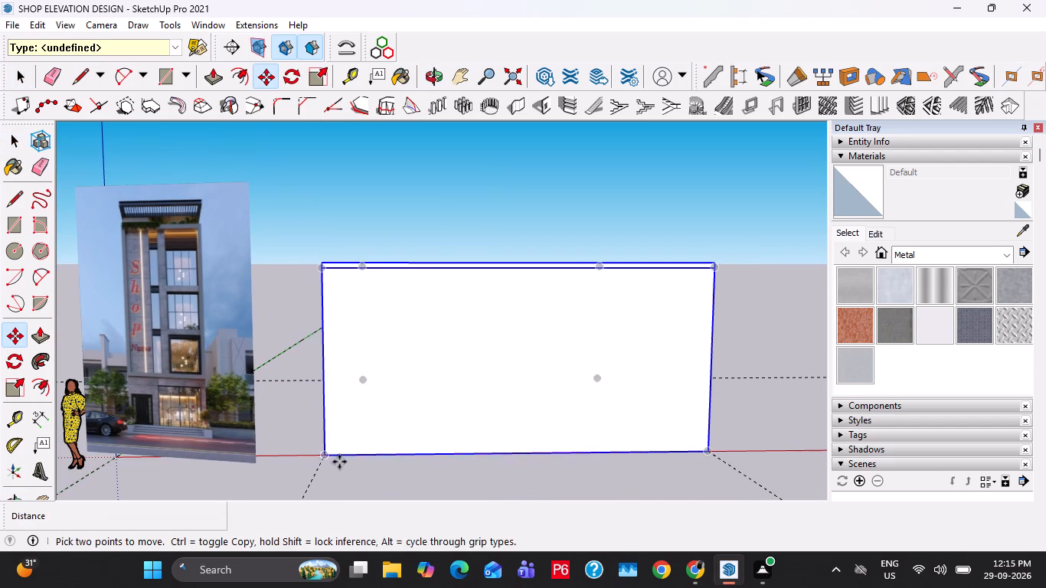
click(327, 457)
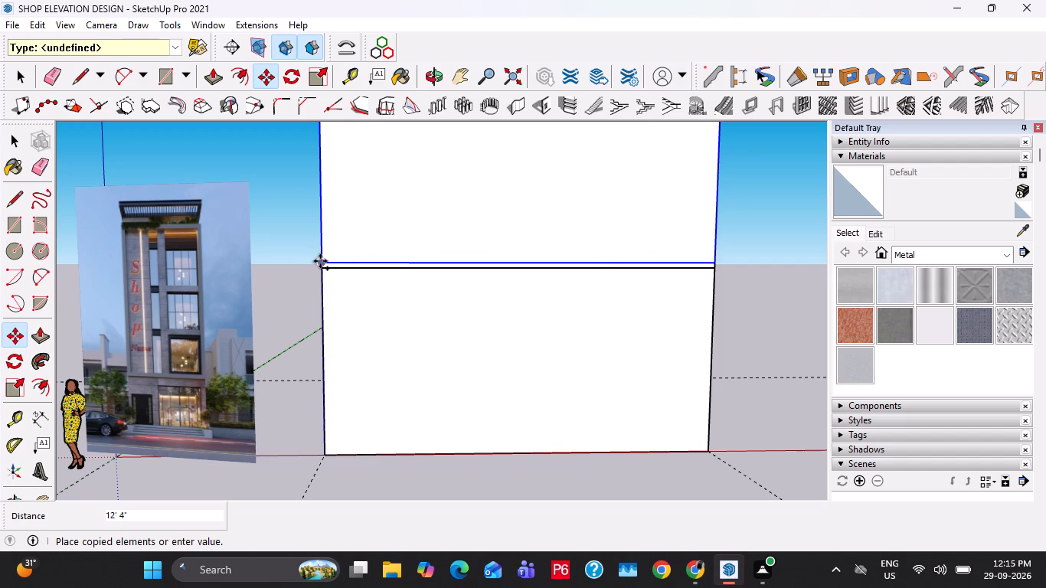
click(320, 261)
Stack two more copies of the storey on top, each 12' 4" higher, then clear the selection.
middle_drag(344, 267, 364, 318)
ctrl+click(334, 294)
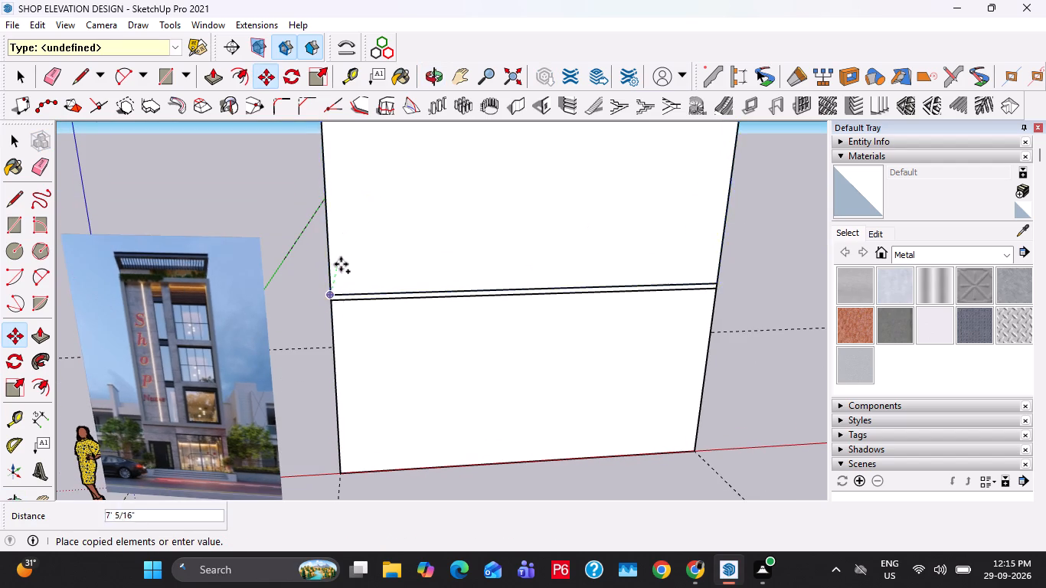
scroll(342, 263, down, 1)
shift+middle_drag(342, 263, 393, 490)
click(377, 338)
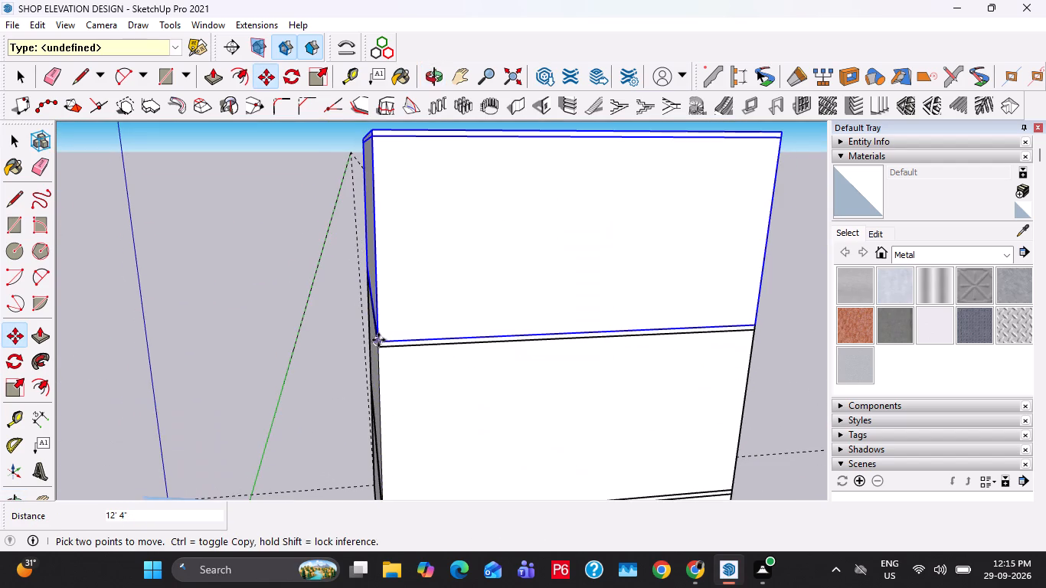
click(378, 340)
middle_drag(414, 290, 415, 432)
click(371, 286)
scroll(371, 286, down, 5)
key(space)
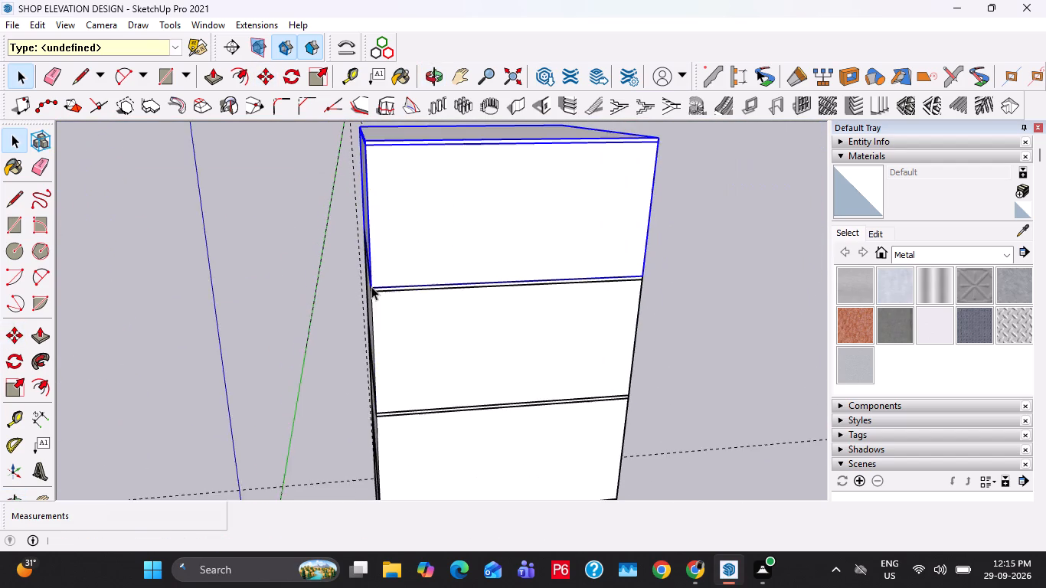
scroll(371, 286, down, 4)
key(space)
click(677, 348)
Open the ground-storey wall group for editing and select its front face.
middle_drag(485, 409, 468, 332)
shift+middle_drag(489, 481, 472, 389)
scroll(486, 386, up, 5)
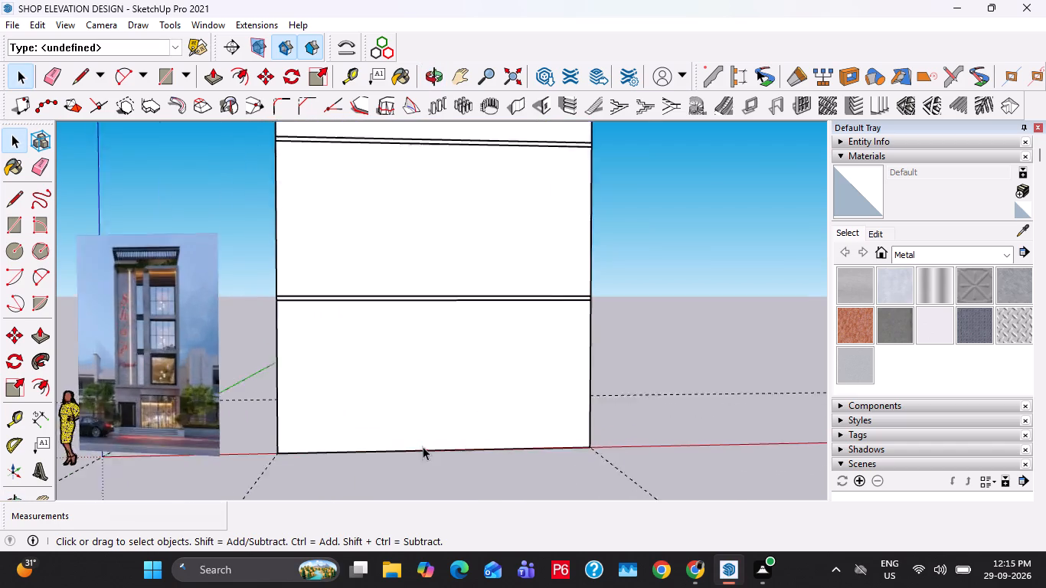
scroll(423, 446, up, 4)
shift+middle_drag(400, 413, 590, 410)
scroll(562, 403, down, 2)
double_click(524, 394)
scroll(524, 394, up, 2)
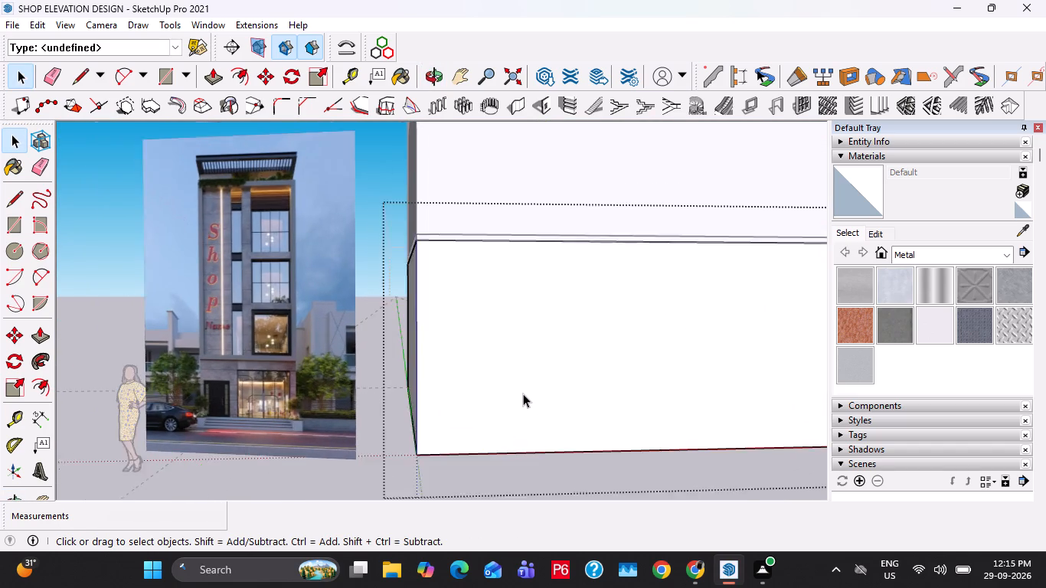
click(515, 394)
Place vertical guides on the front wall, one 1' in from its left edge and another 5' beyond it.
key(t)
click(404, 381)
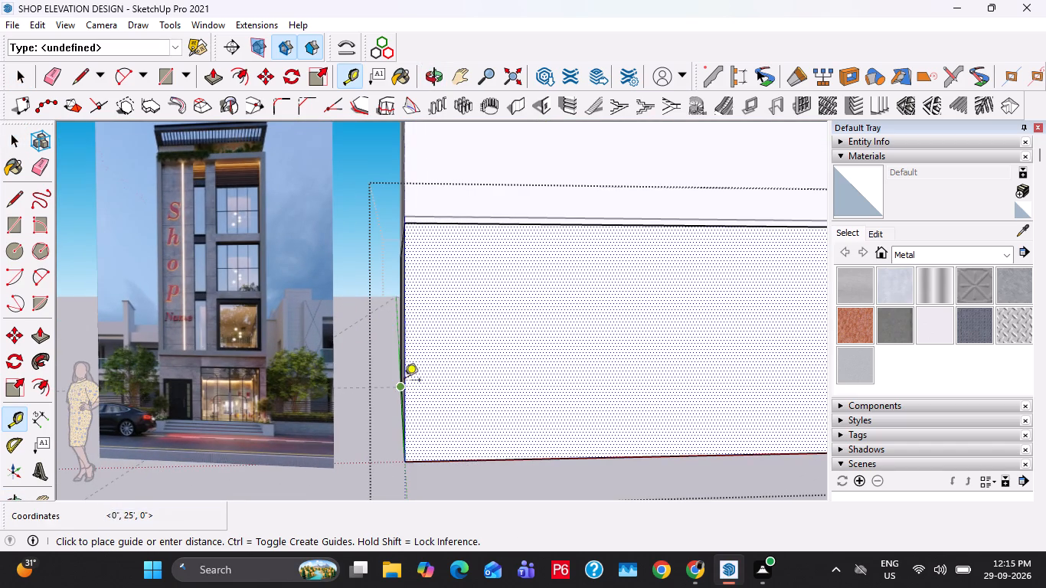
key(1)
key(apostrophe)
key(Return)
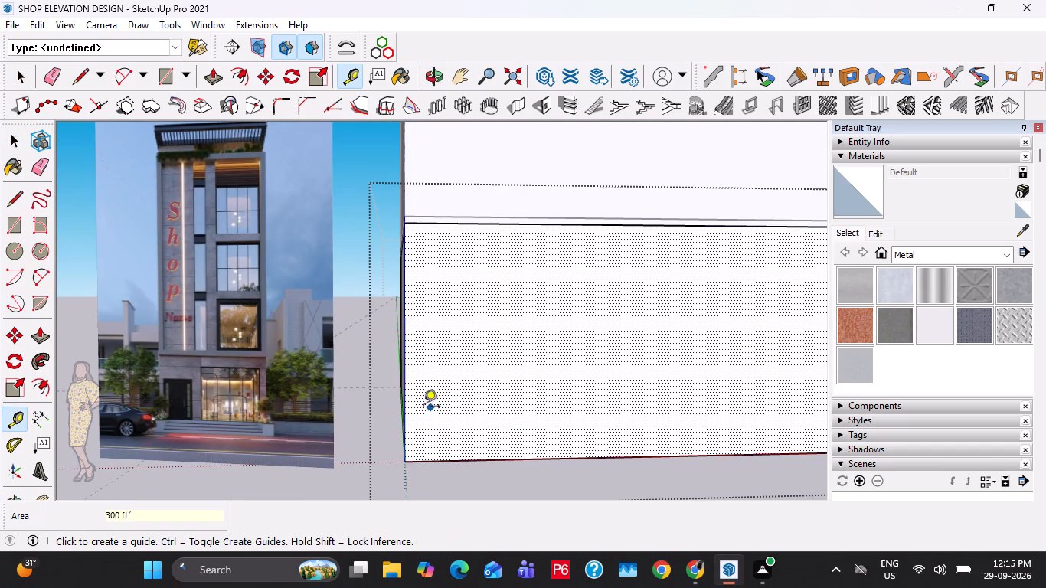
double_click(407, 366)
click(406, 336)
key(1)
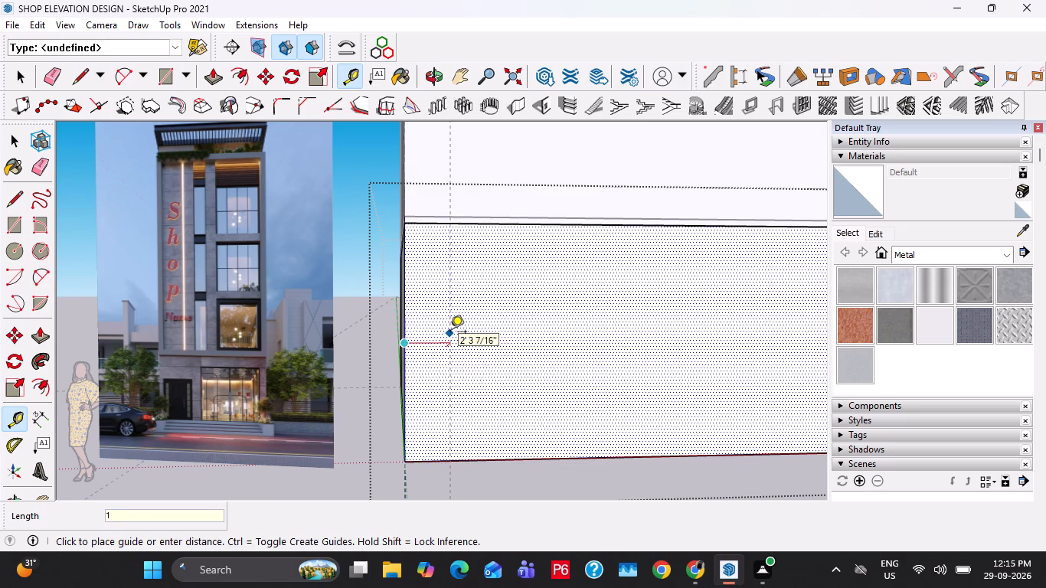
key(apostrophe)
key(Return)
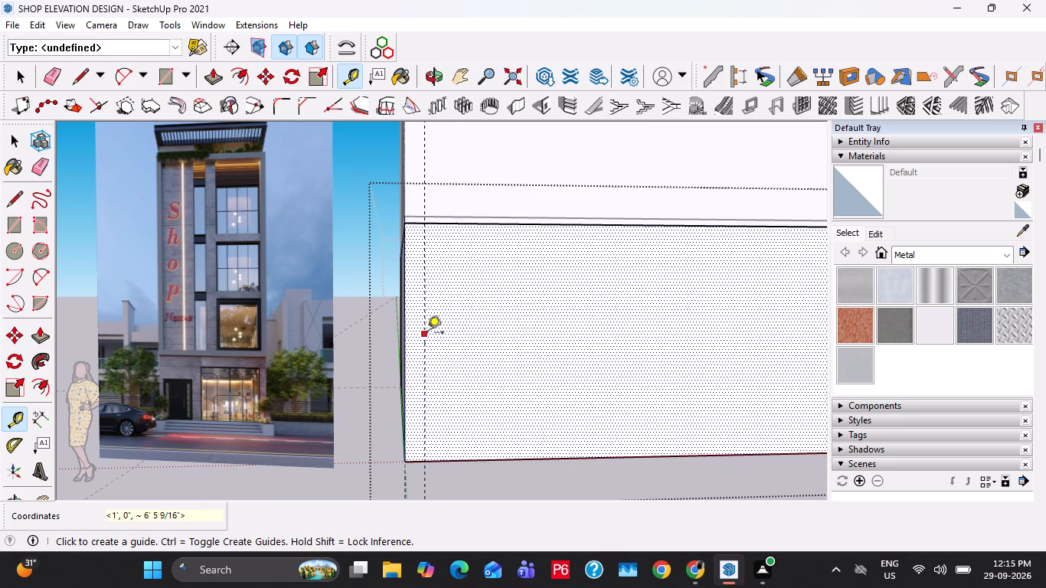
click(427, 334)
key(4)
key(BackSpace)
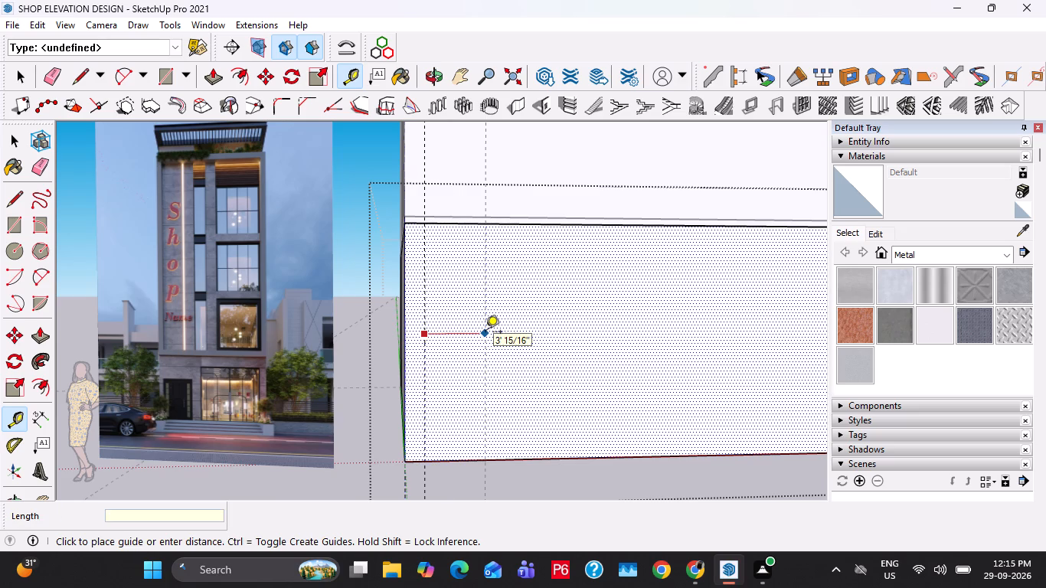
text(5')
key(Return)
Place a horizontal guide 8' above the base edge of the front wall.
click(563, 463)
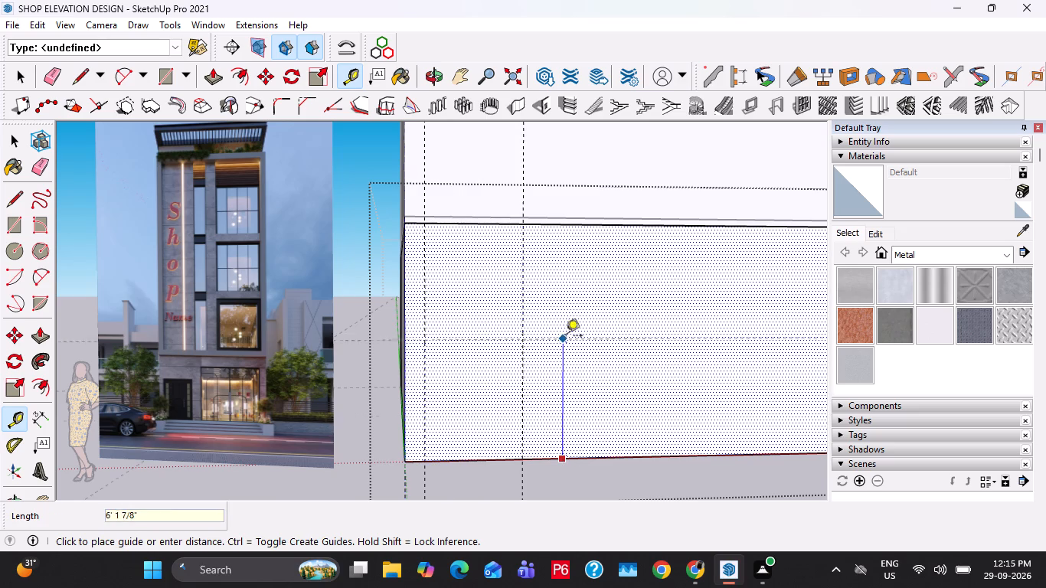
text(8')
key(Return)
key(space)
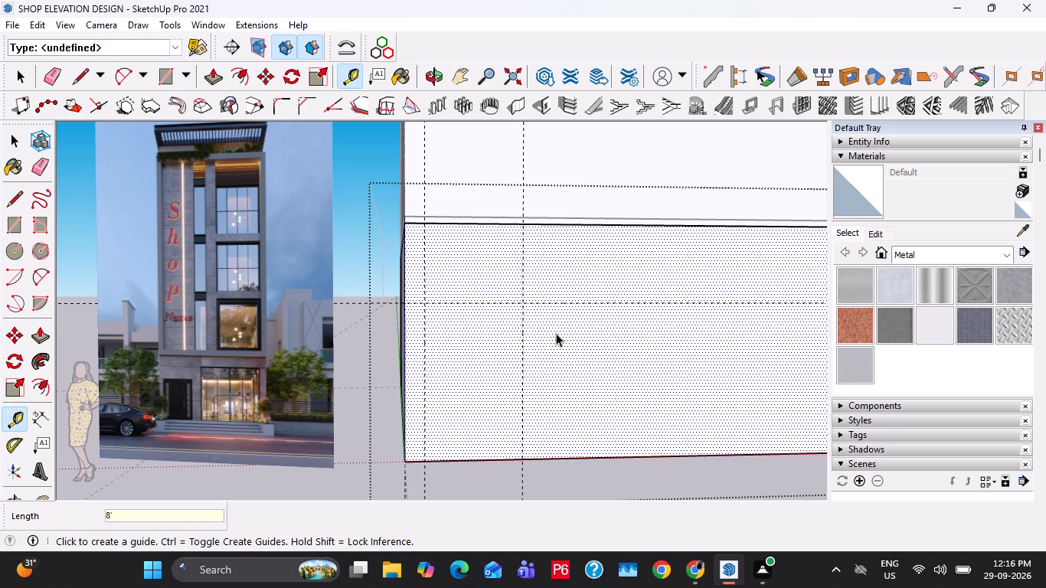
Draw the 5' by 8' door rectangle on the front wall between the guides and the base edge.
text(R)
click(427, 304)
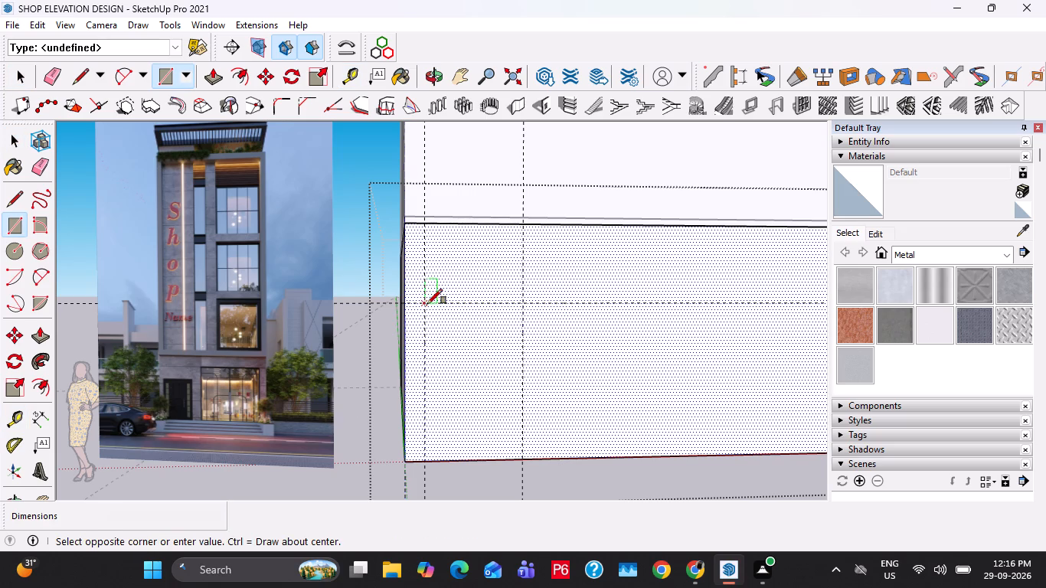
click(525, 462)
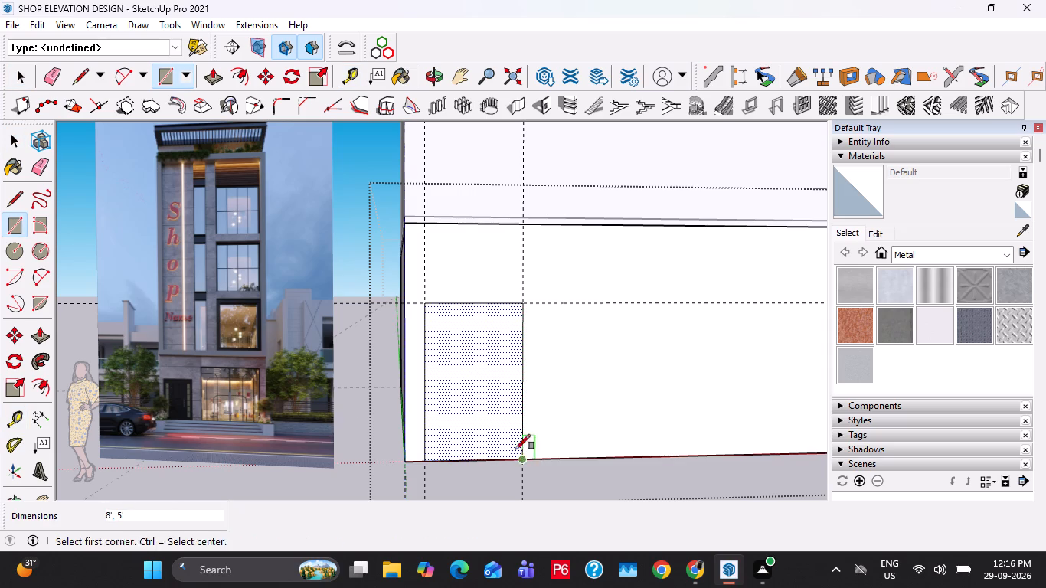
Push the door rectangle back through the wall thickness to cut the opening.
key(space)
click(491, 428)
key(p)
click(490, 428)
click(476, 396)
key(space)
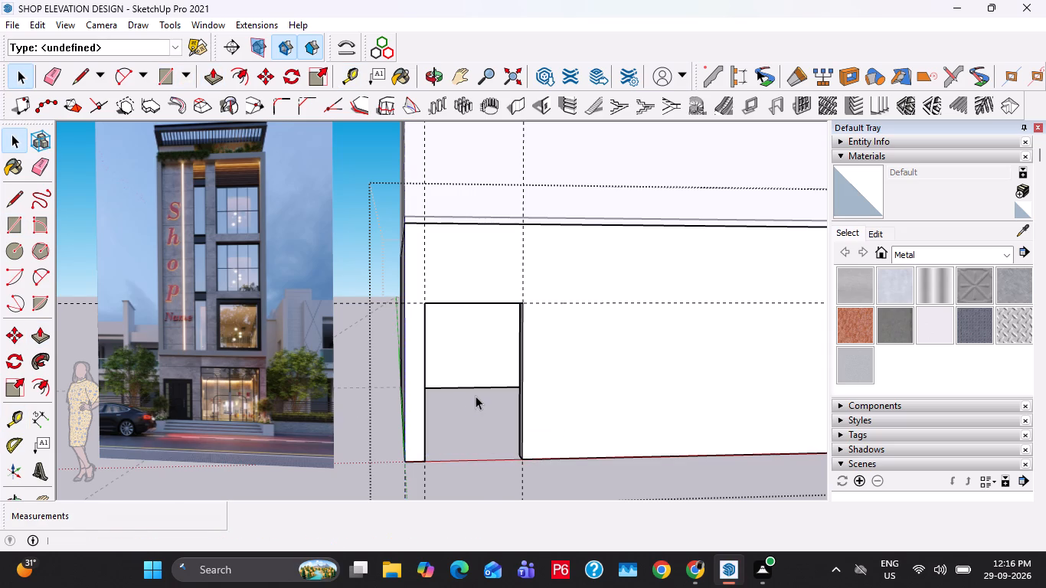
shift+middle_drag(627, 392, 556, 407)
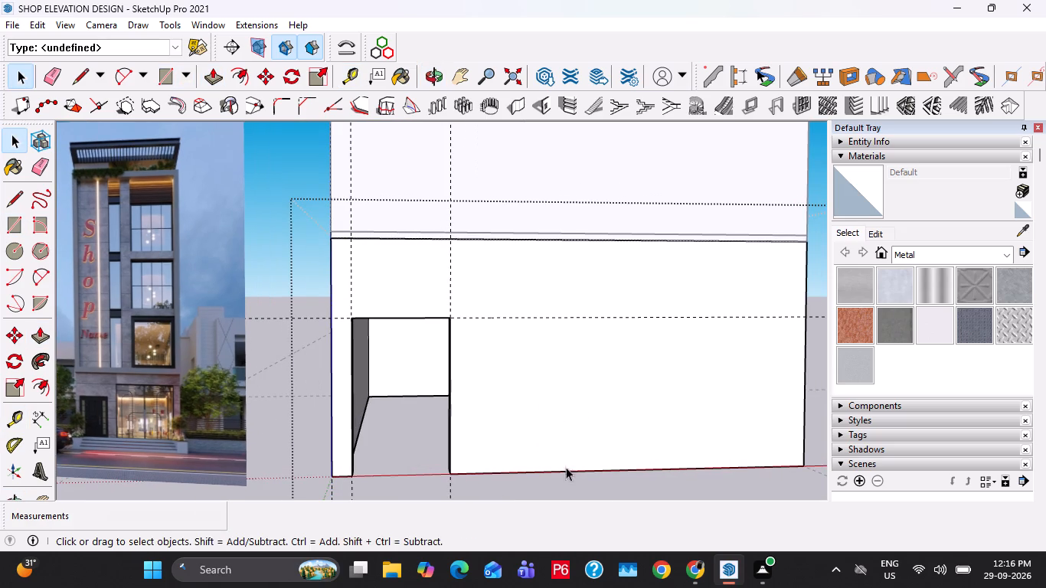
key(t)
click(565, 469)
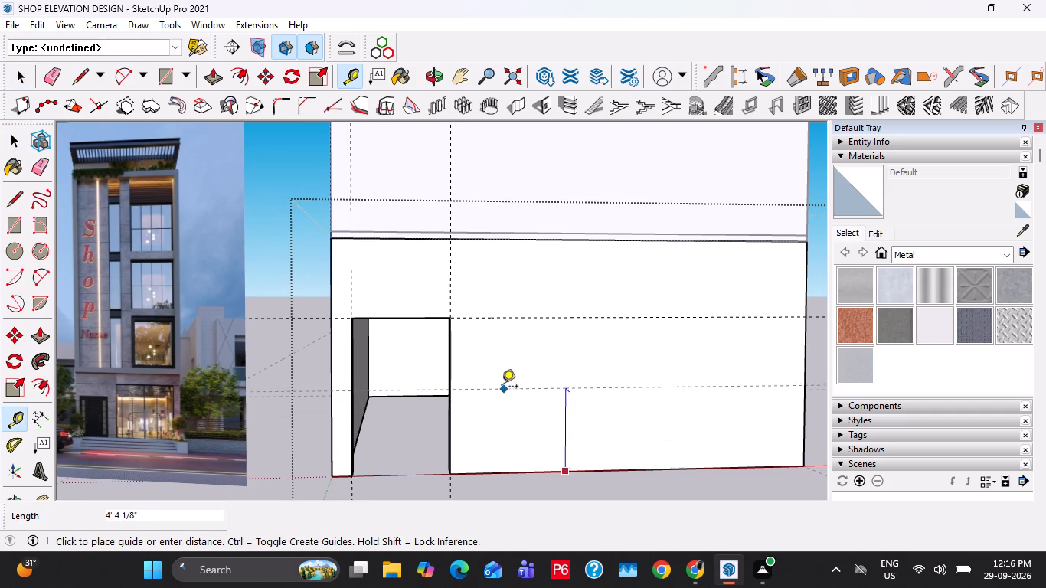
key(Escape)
Place vertical guides 1'6" beyond the door opening's right edge and 1'6" in from the front wall's right edge.
key(t)
click(452, 383)
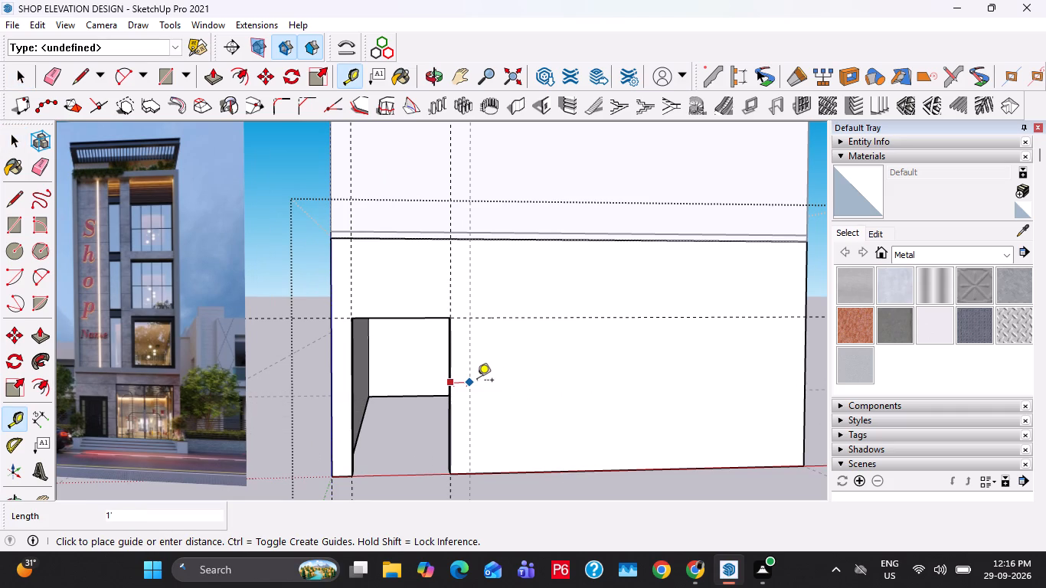
key(1)
text('6")
key(Return)
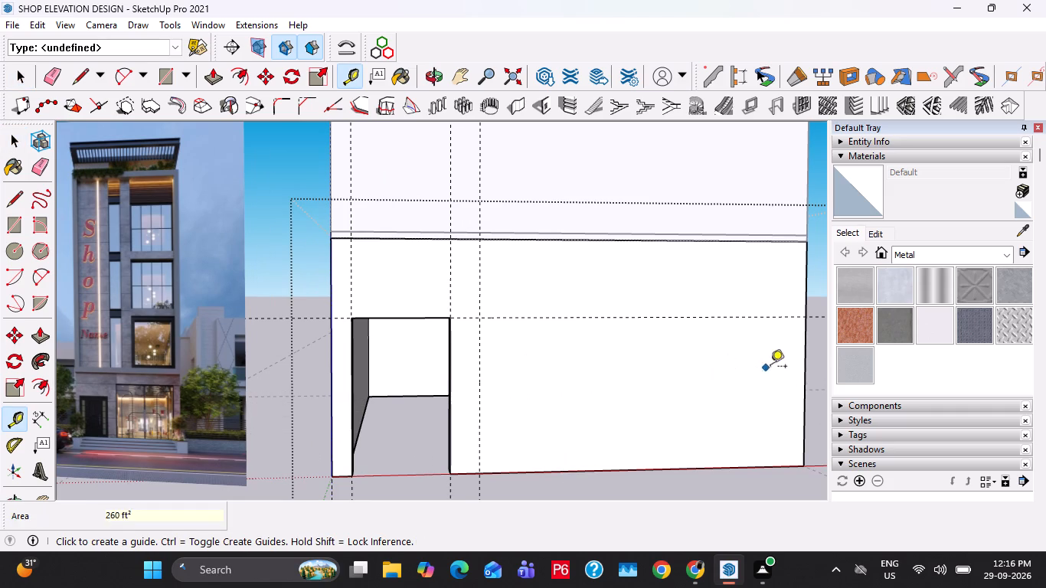
click(803, 357)
key(1)
key(apostrophe)
text(6")
key(Return)
Place a horizontal guide 1' above the guide along the top of the door opening.
click(634, 320)
text(1')
key(Return)
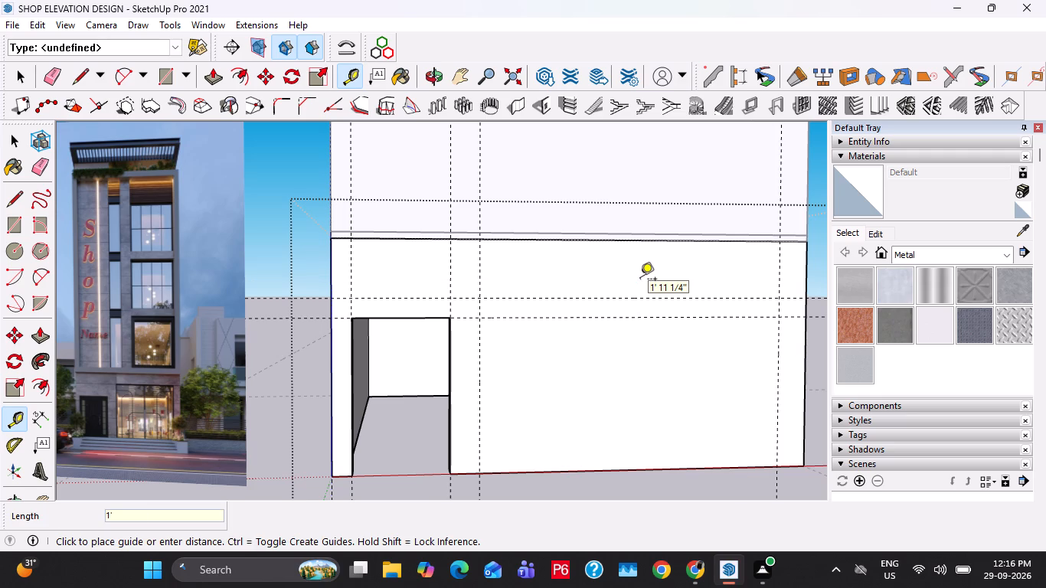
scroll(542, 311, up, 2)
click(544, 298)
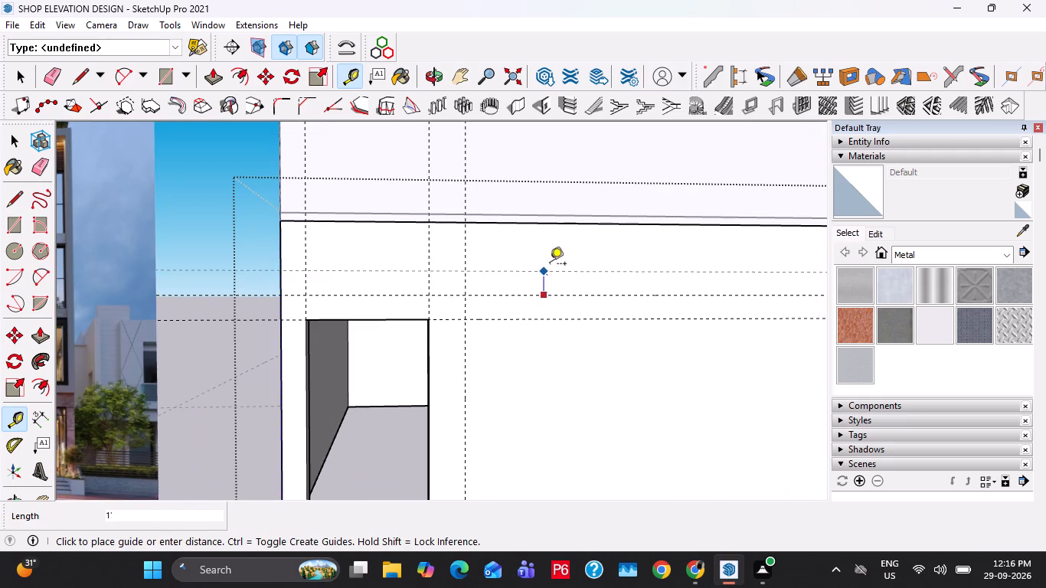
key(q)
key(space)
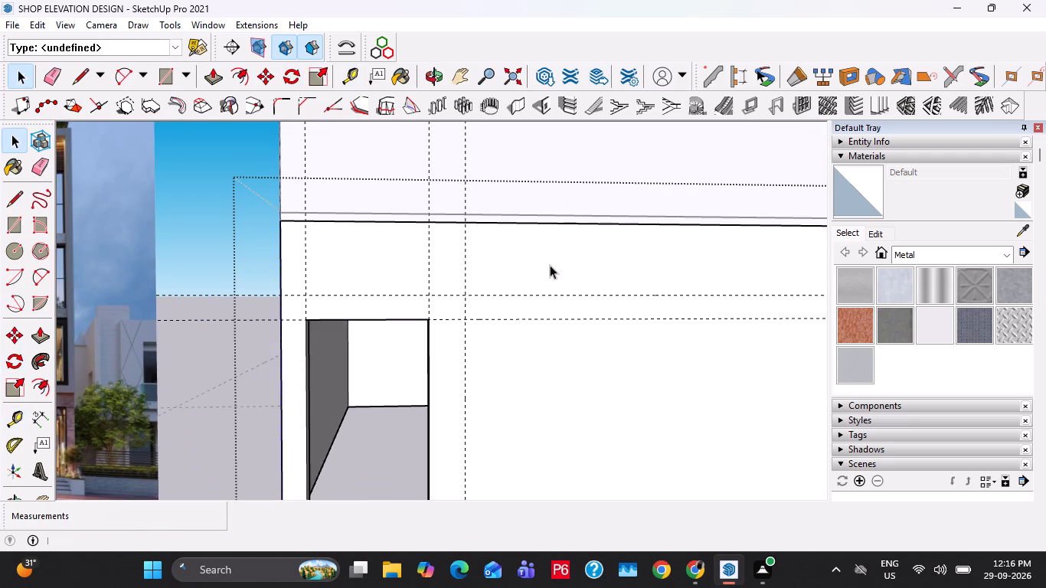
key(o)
Place another horizontal guide 1' above the upper guide over the door opening.
key(t)
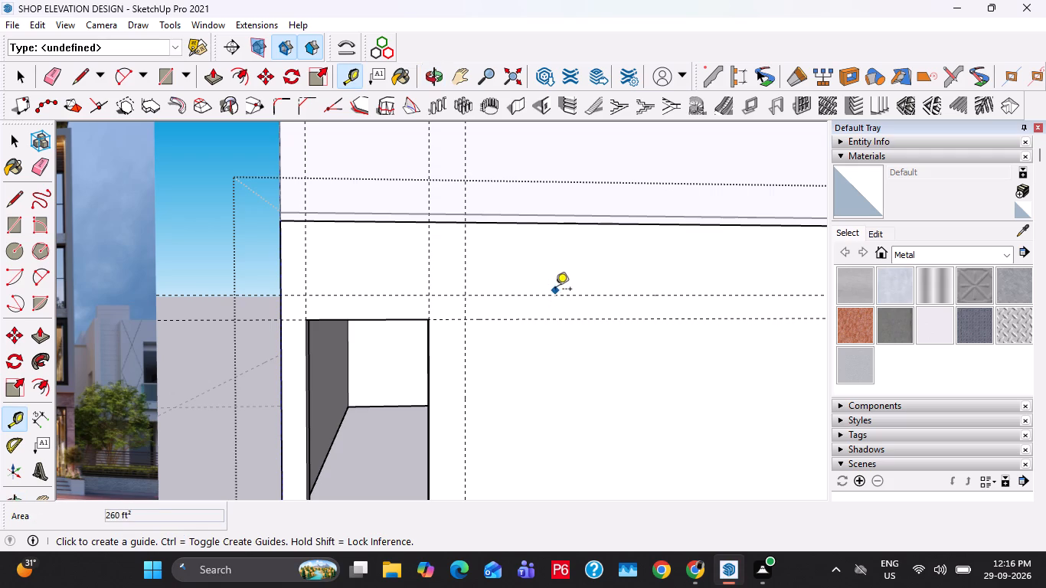
click(554, 292)
text(1')
key(Return)
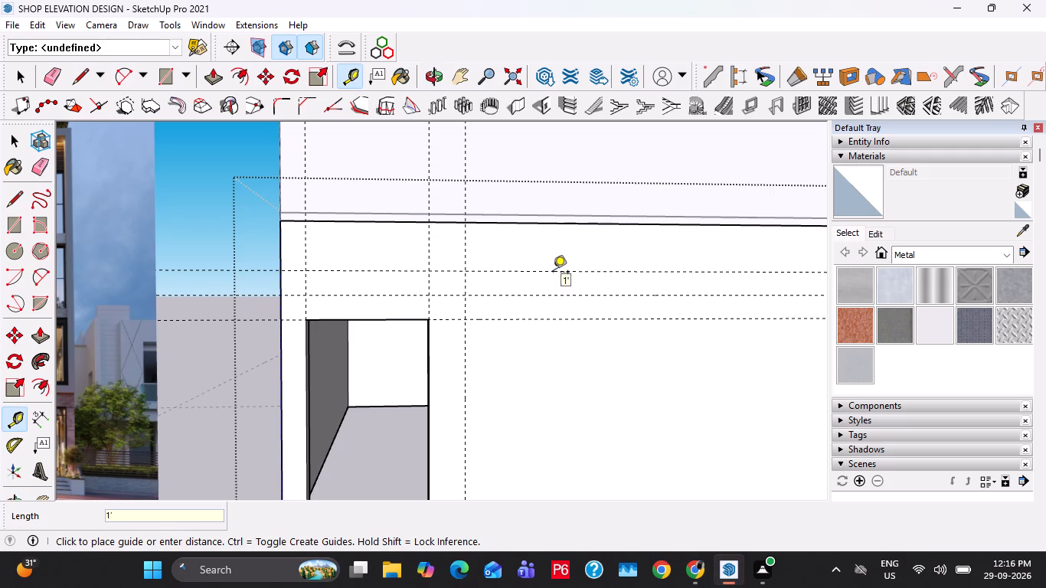
Draw the shopfront rectangle on the front wall from the topmost guide to the base edge, between the two vertical guides beyond the door.
key(space)
key(r)
click(466, 272)
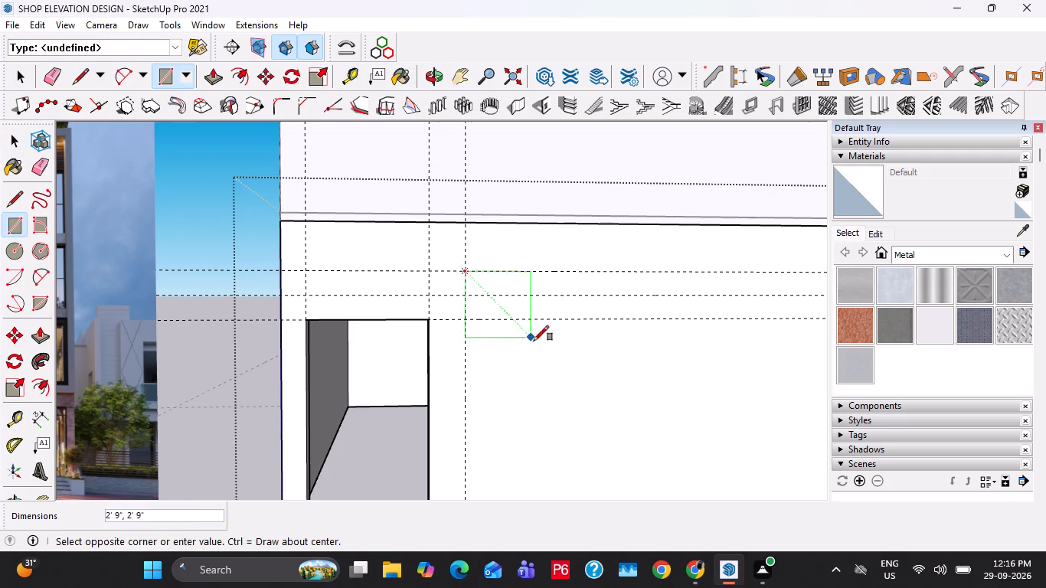
scroll(534, 341, down, 3)
scroll(618, 385, up, 2)
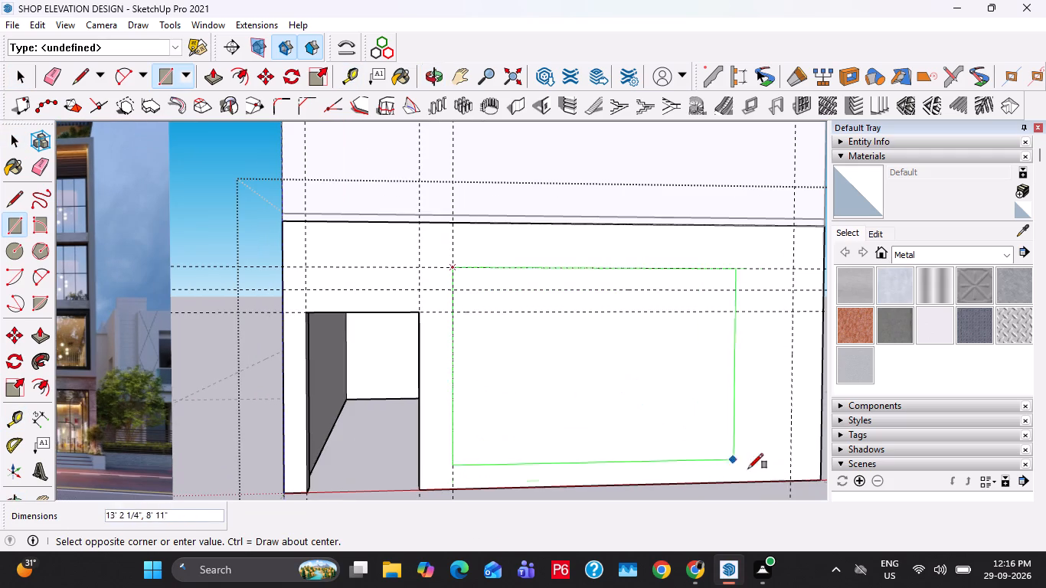
click(793, 478)
Copy the shopfront rectangle with its edges along the base line to the clear ground beside the building's right side.
key(space)
double_click(610, 418)
scroll(602, 392, down, 4)
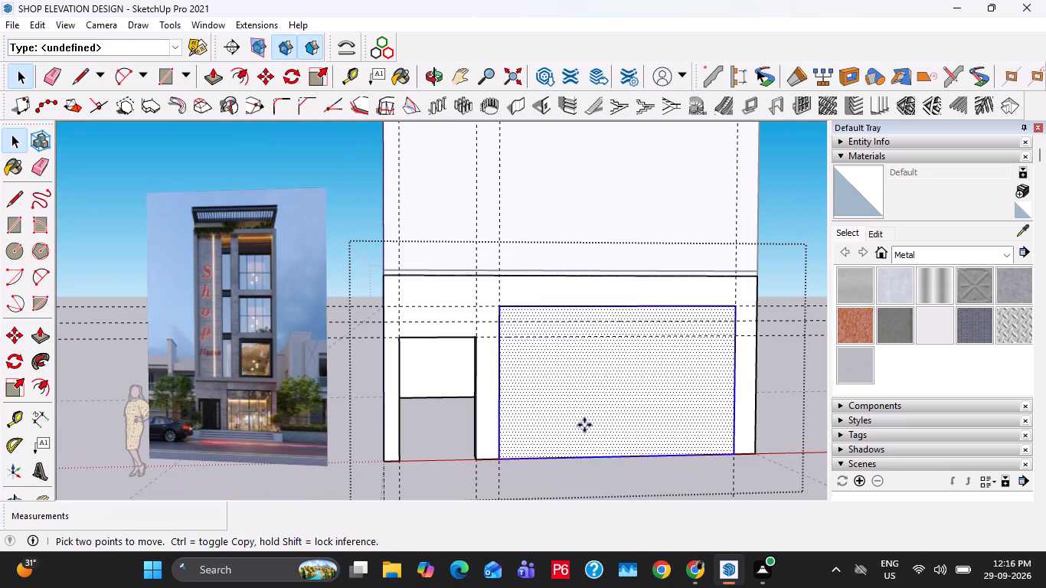
key(m)
click(506, 459)
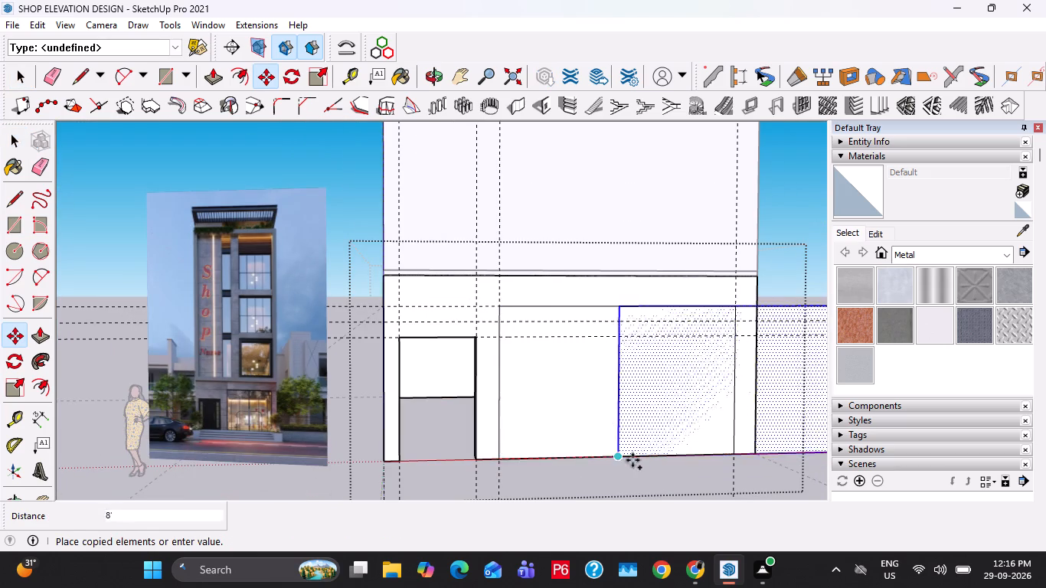
shift+middle_drag(637, 461, 478, 459)
click(672, 452)
Push the original shopfront rectangle back through the wall thickness to cut the opening.
key(space)
click(456, 407)
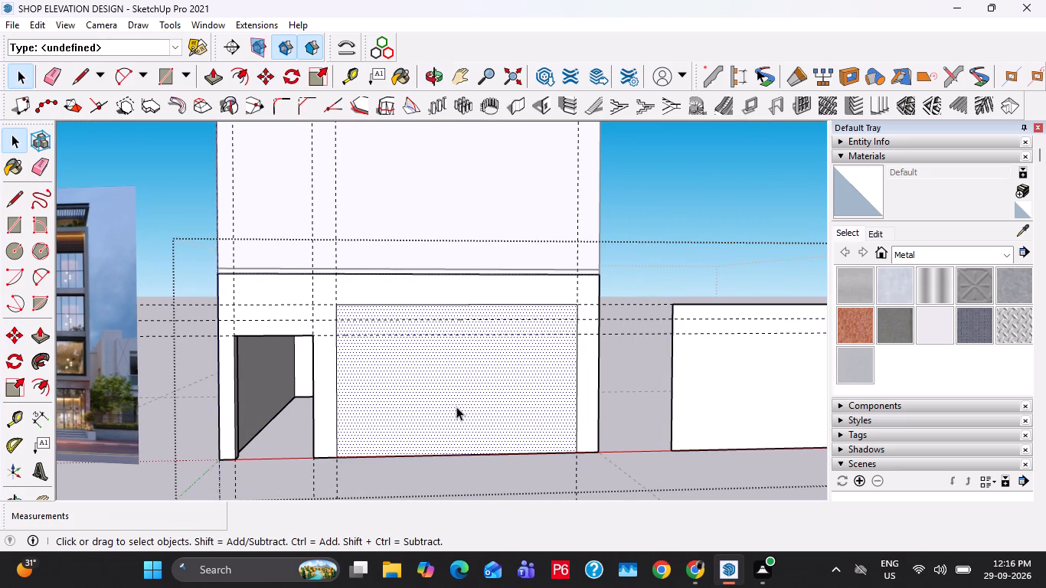
key(p)
click(456, 407)
click(439, 394)
key(space)
Examine the ground-floor shopfront glazing and its frame divisions in the reference photo.
scroll(135, 387, up, 2)
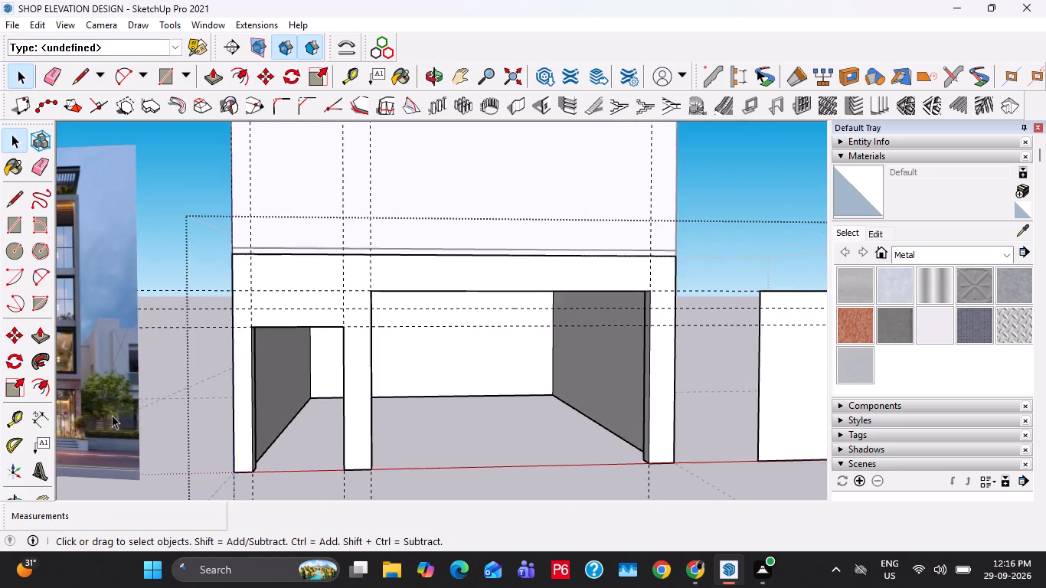
shift+middle_drag(120, 415, 304, 407)
scroll(233, 413, up, 15)
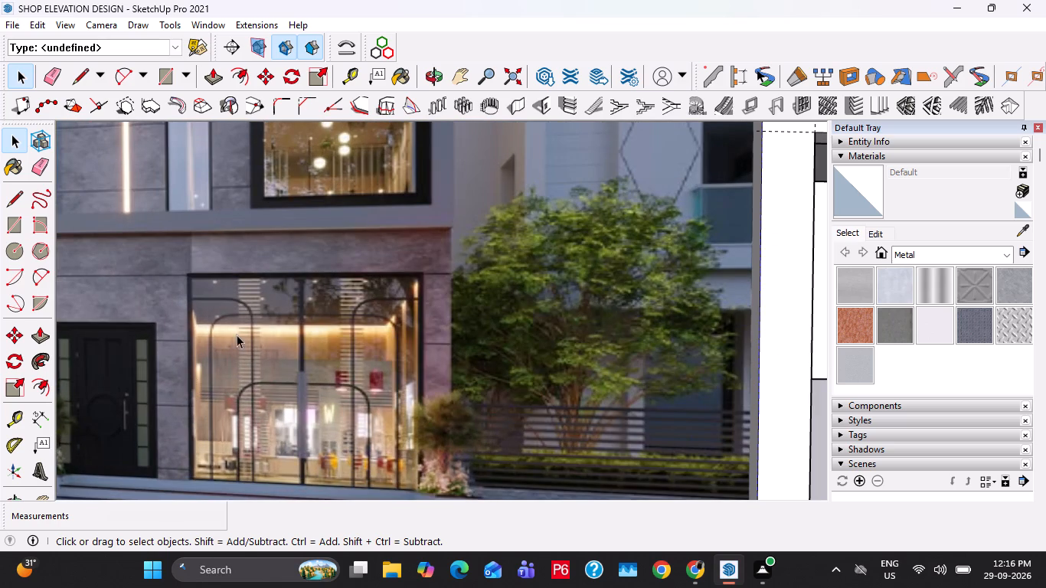
scroll(248, 297, down, 16)
shift+middle_drag(553, 403, 244, 420)
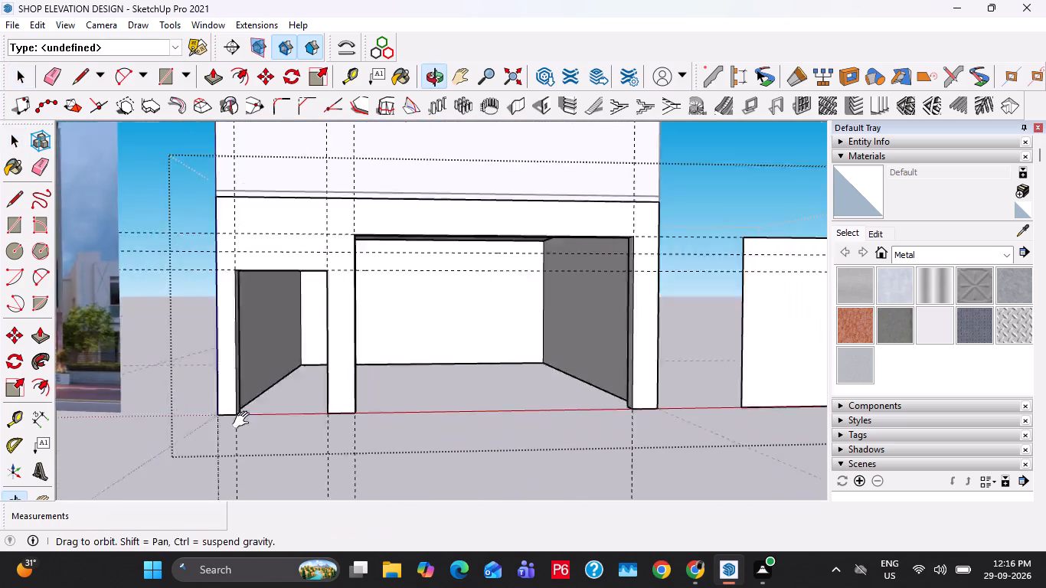
shift+middle_drag(244, 420, 118, 439)
shift+scroll(173, 410, down, 3)
Start the Panel Divider on the copied shopfront face and set the number of rows to 1.
triple_click(474, 380)
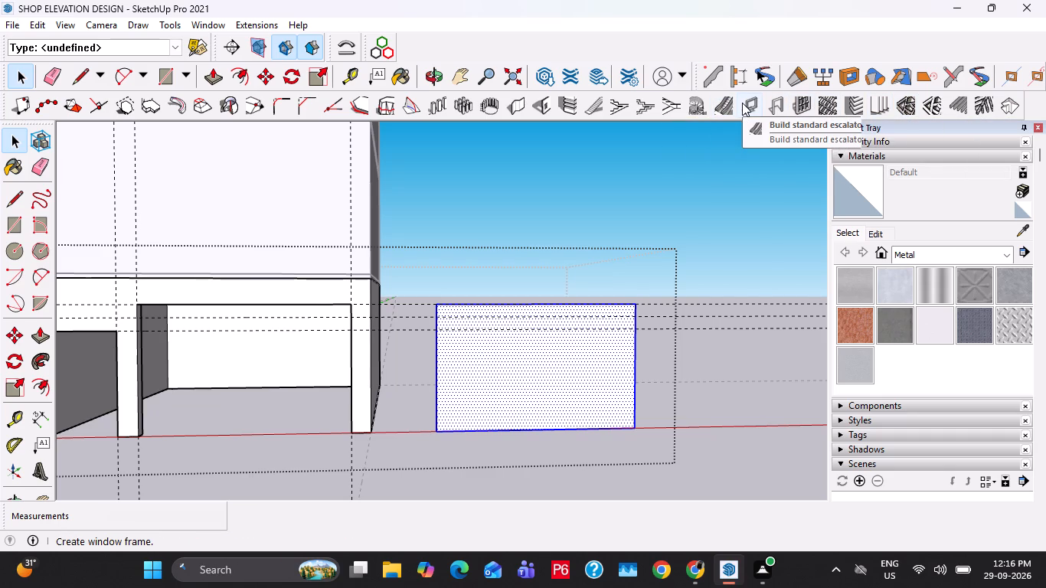
click(806, 101)
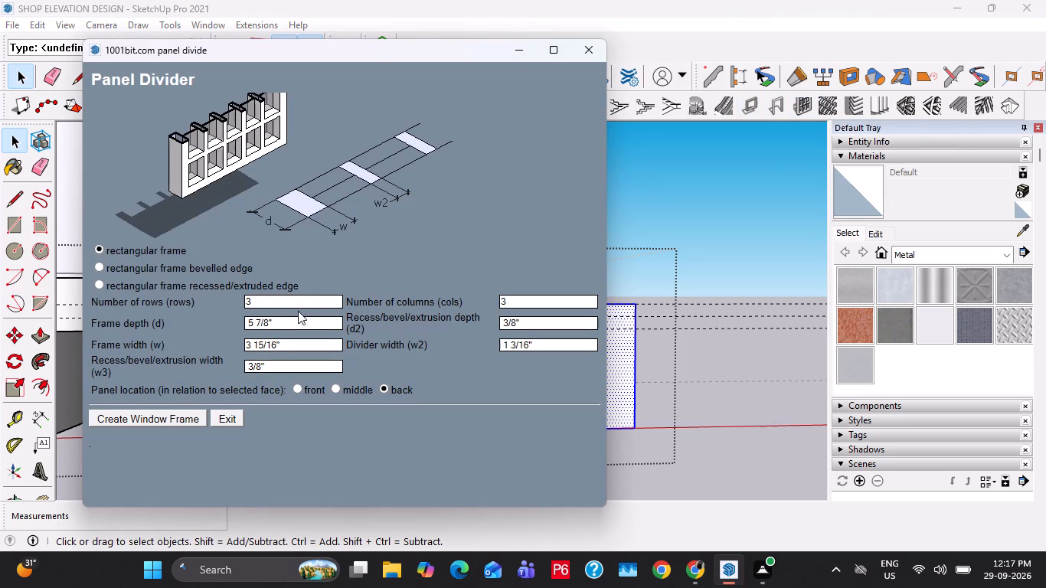
click(257, 296)
key(2)
key(BackSpace)
key(3)
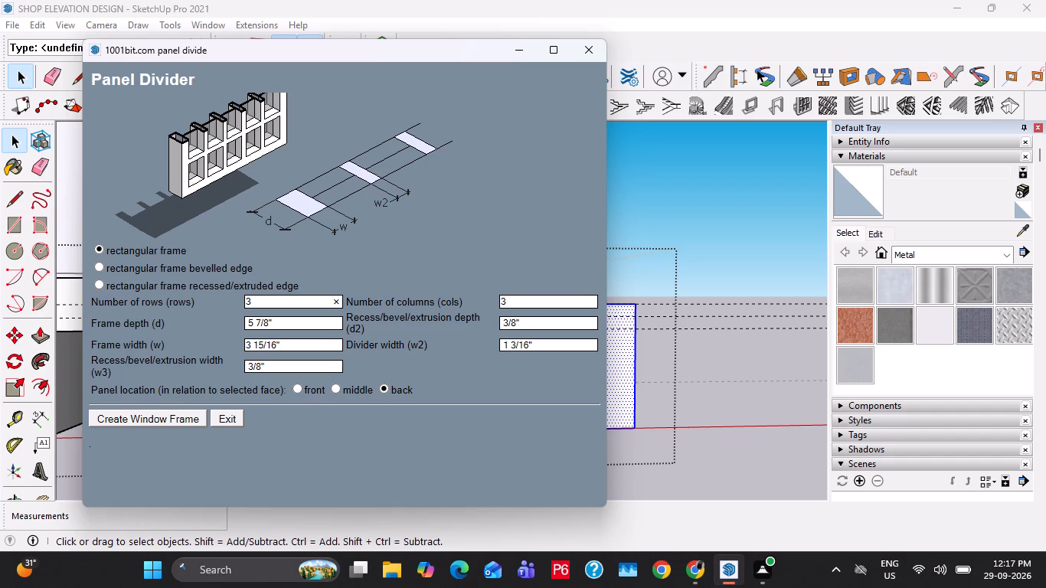
click(297, 307)
key(1)
key(BackSpace)
key(BackSpace)
key(1)
Set the frame depth and frame width to 2" and create the three-column window frame.
click(528, 300)
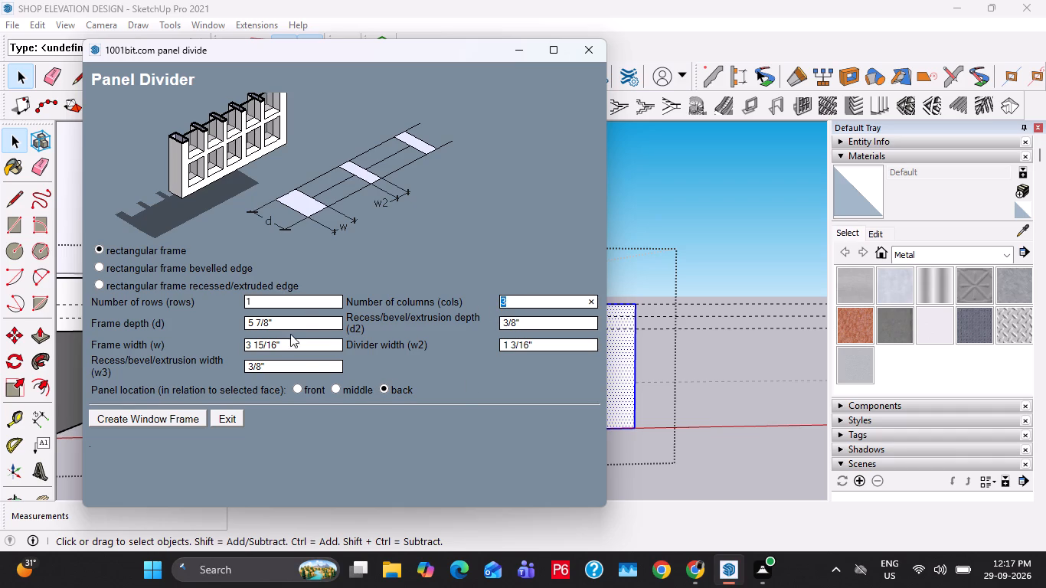
click(288, 322)
key(2)
key(shift+quotedbl)
key(Return)
click(514, 321)
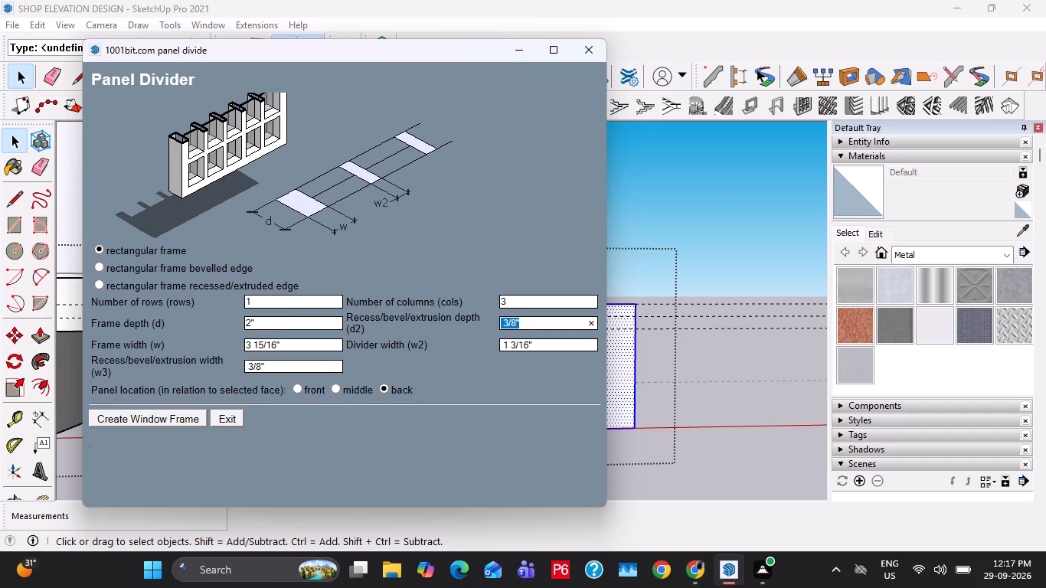
double_click(316, 348)
key(2)
key(shift+quotedbl)
key(Return)
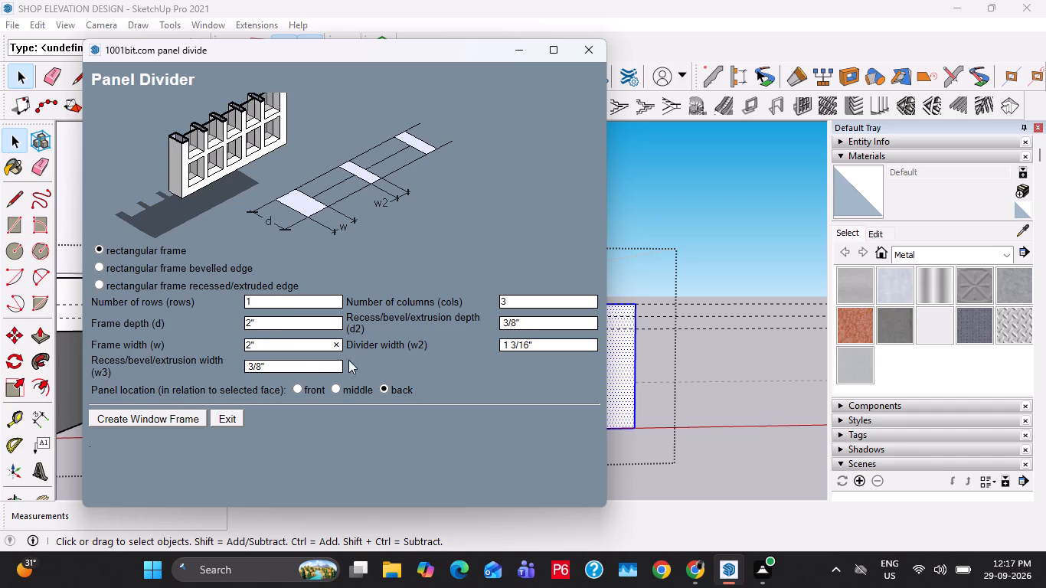
click(174, 419)
click(452, 381)
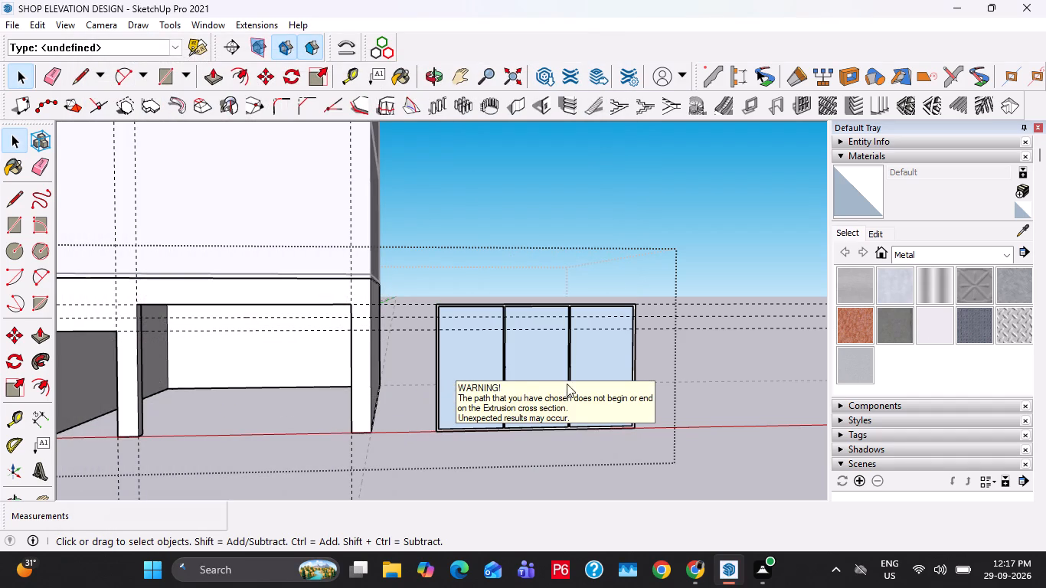
Paint the glass panes inside the window frame group with Translucent Glass Gray from Glass and Mirrors.
middle_drag(561, 387, 508, 420)
scroll(540, 370, up, 6)
key(space)
click(510, 316)
scroll(564, 321, up, 2)
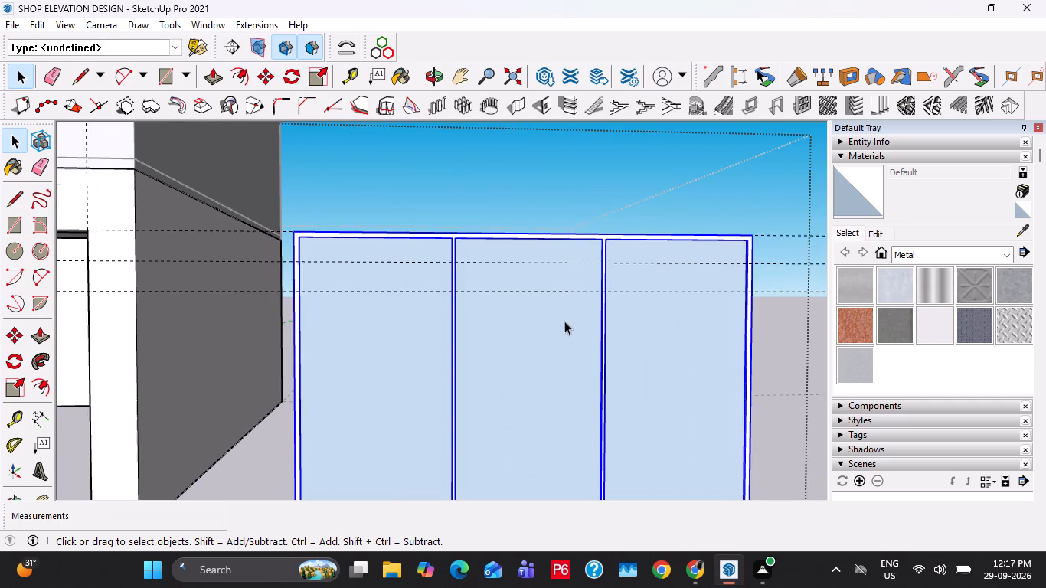
double_click(549, 329)
click(536, 315)
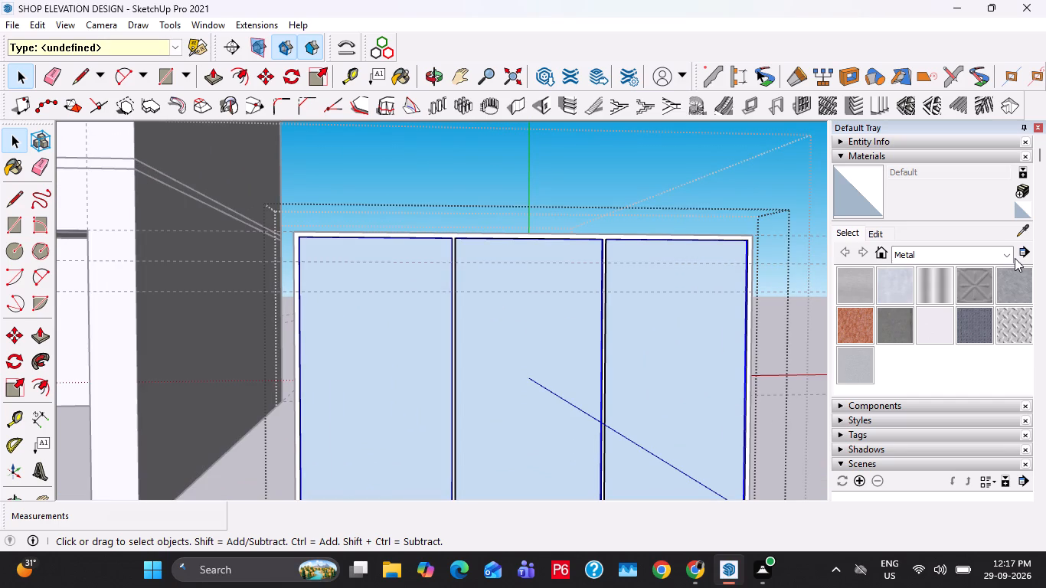
click(1006, 258)
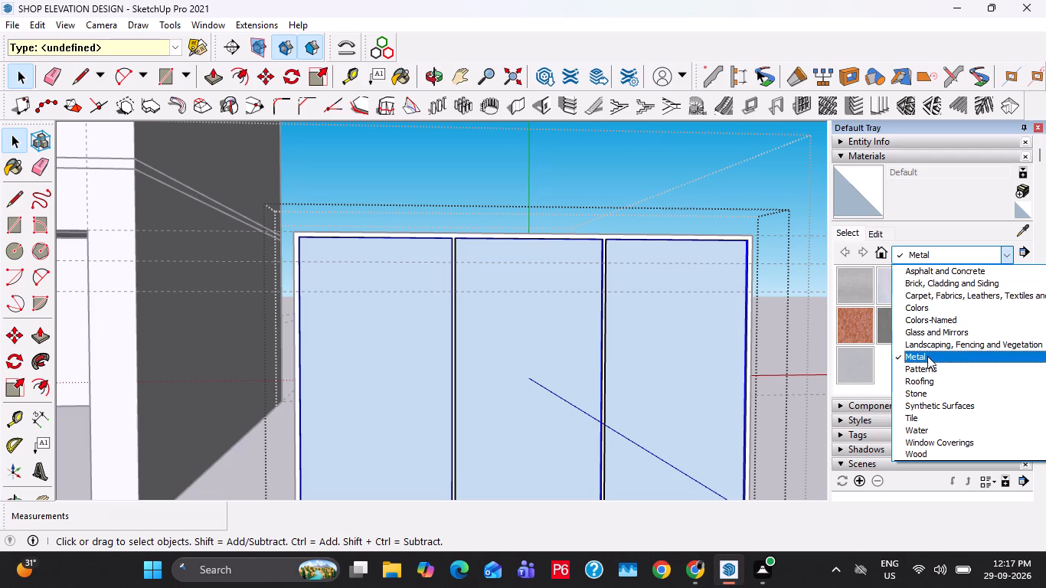
click(927, 332)
click(930, 328)
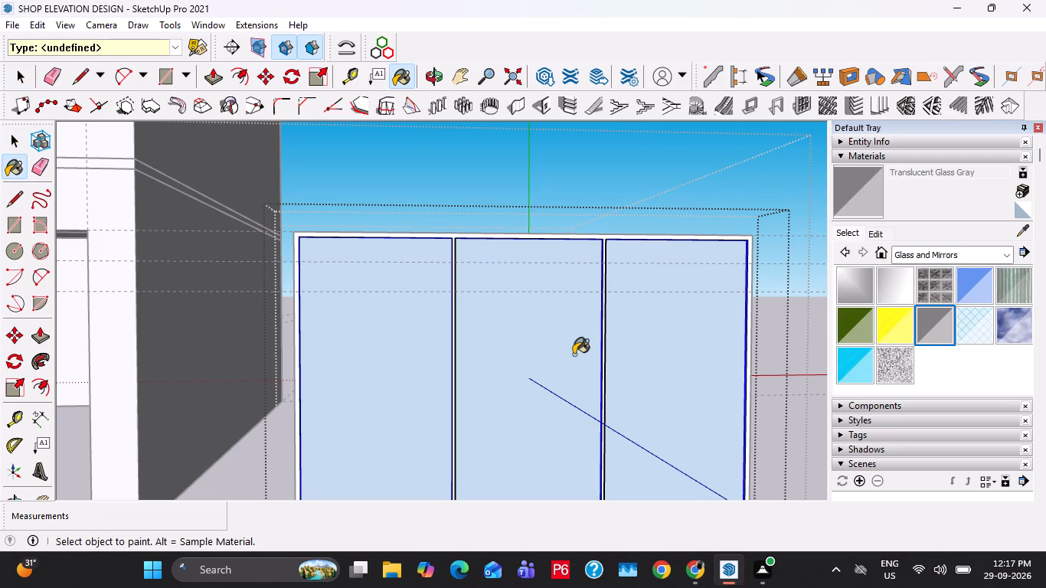
click(574, 354)
key(space)
Paint the front of the window frame and its dividers with Color M08 from the Colors collection.
click(934, 254)
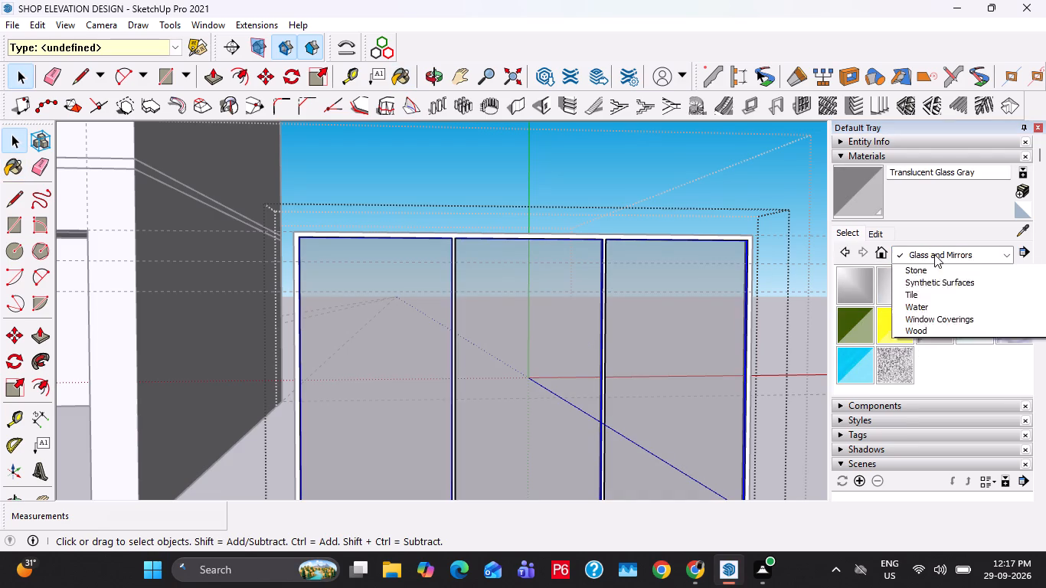
click(927, 313)
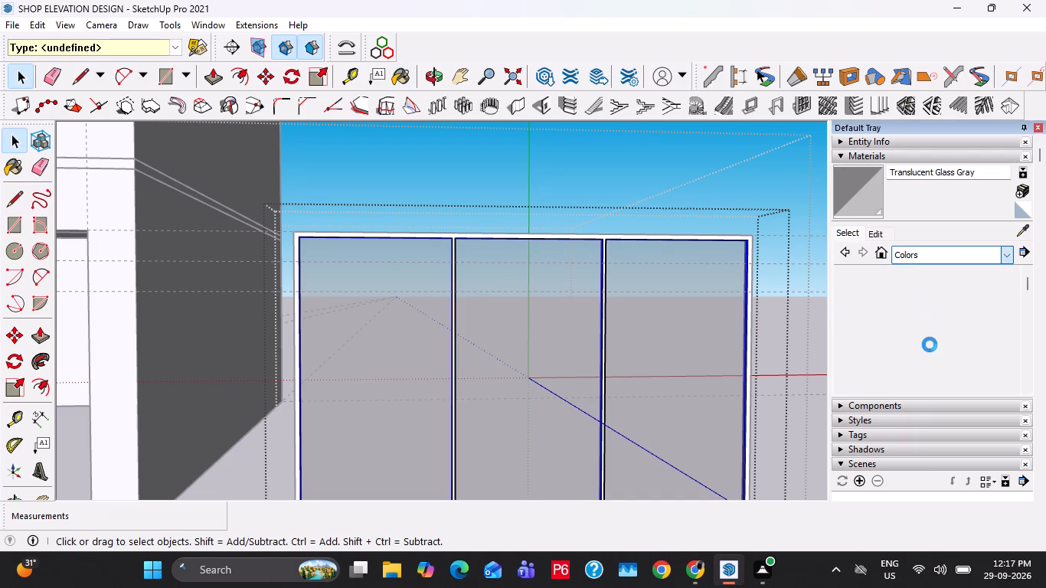
scroll(923, 343, down, 12)
scroll(912, 348, up, 1)
click(854, 374)
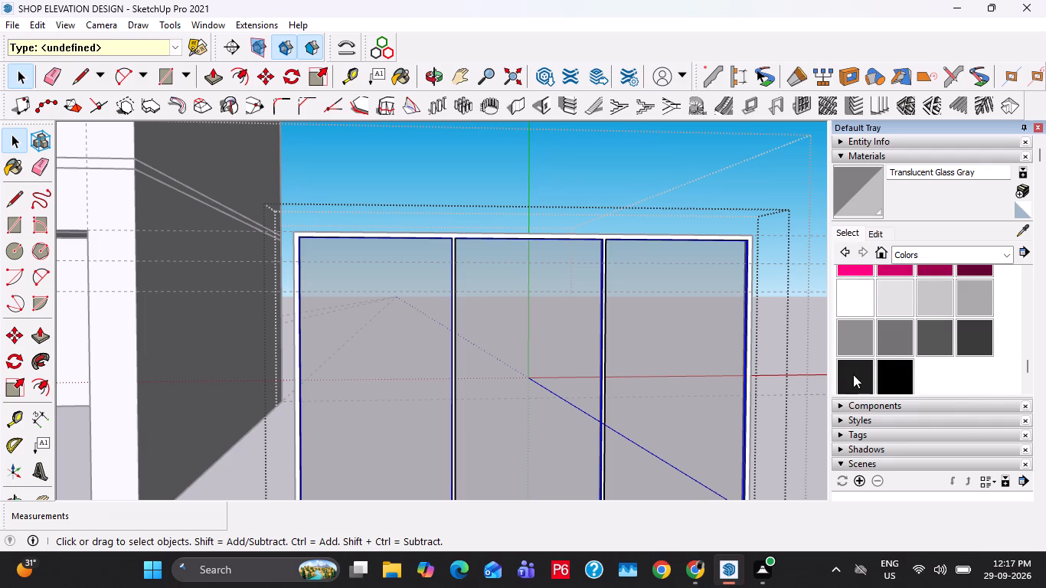
click(721, 234)
click(706, 237)
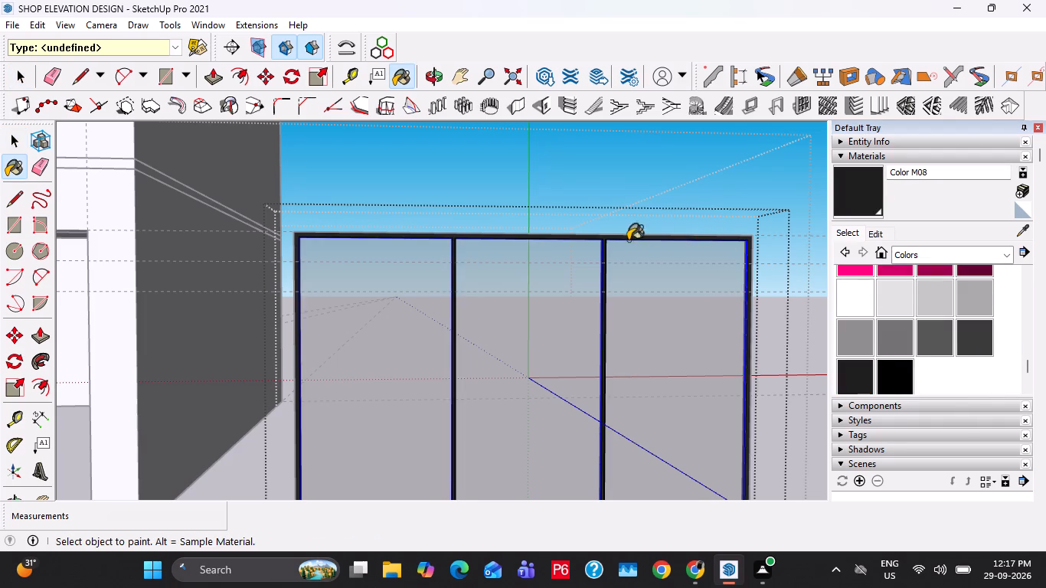
Paint the window frame's remaining white faces, including its top, with Color M08 and leave the group.
key(space)
key(Escape)
middle_drag(574, 249, 622, 480)
scroll(546, 227, up, 6)
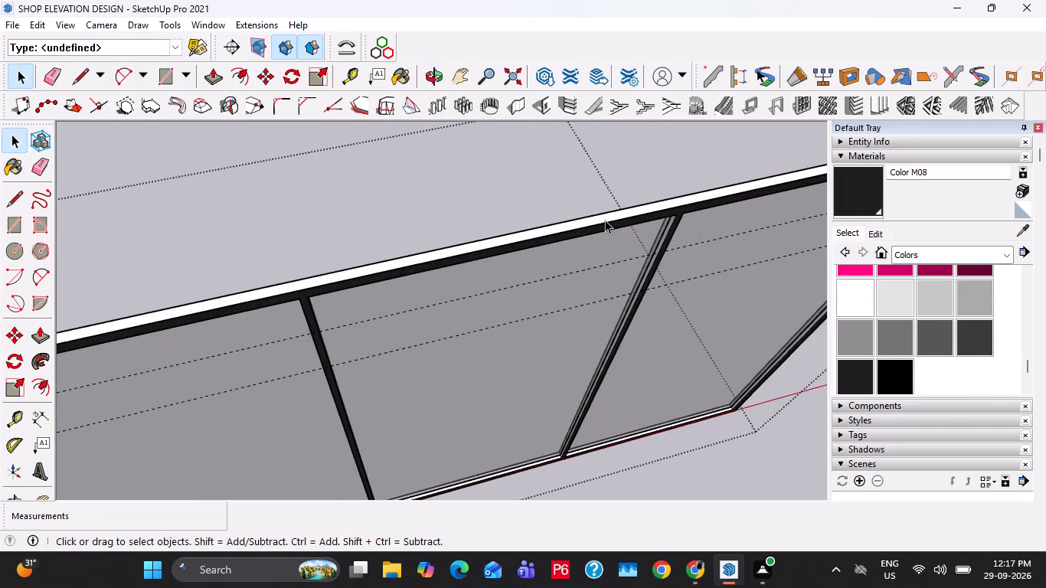
triple_click(605, 220)
click(605, 220)
click(859, 203)
click(647, 201)
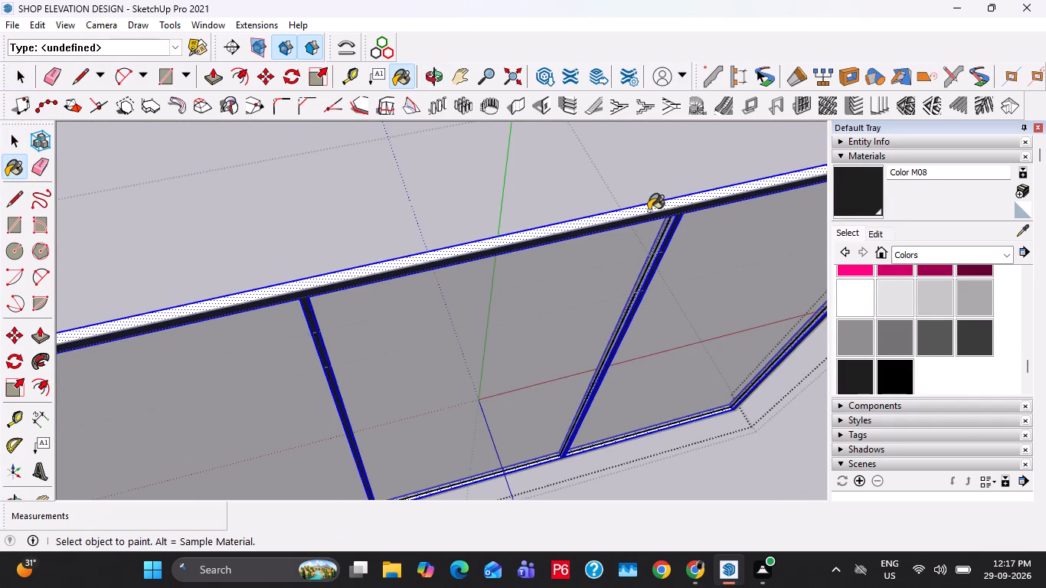
click(649, 211)
key(space)
scroll(570, 220, down, 4)
key(Escape)
key(space)
scroll(573, 231, down, 7)
key(Escape)
key(Escape)
key(Escape)
middle_drag(630, 305, 590, 203)
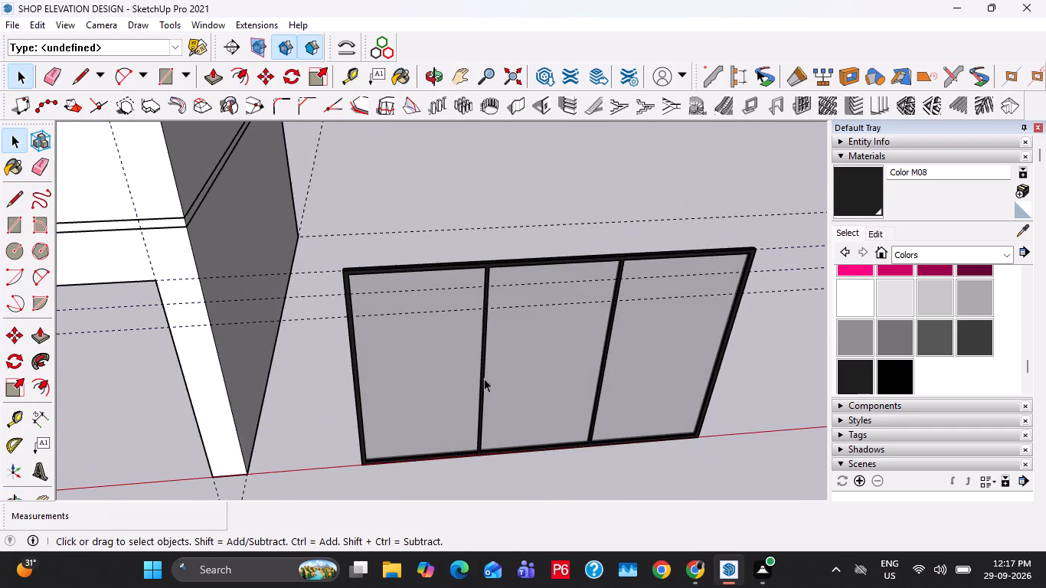
Move the glazed window frame by its bottom-left corner onto the bottom-left corner of the ground-floor shopfront opening.
click(484, 378)
scroll(464, 332, down, 4)
double_click(453, 361)
drag(345, 274, 736, 514)
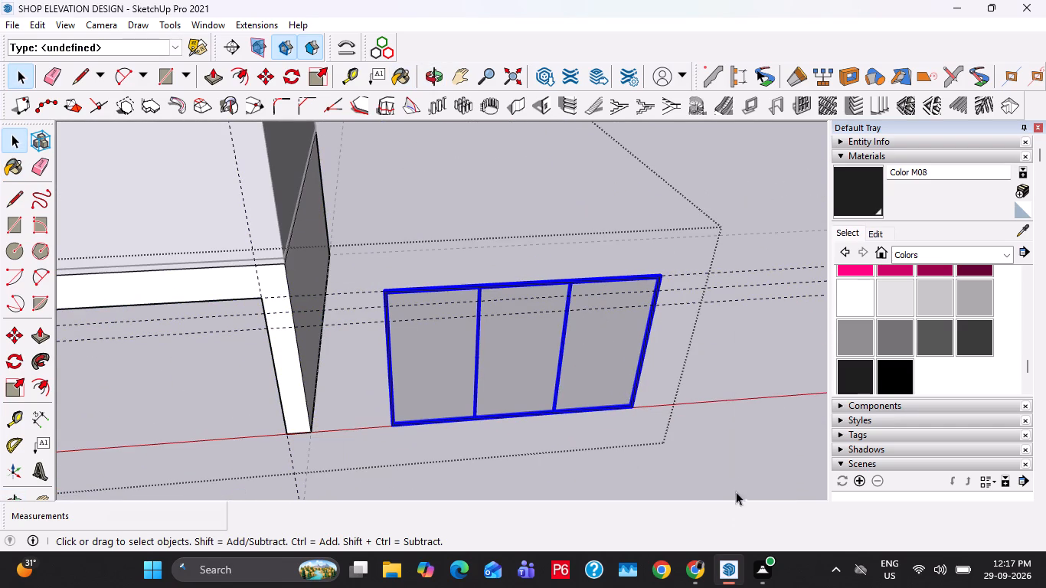
key(m)
scroll(402, 451, up, 6)
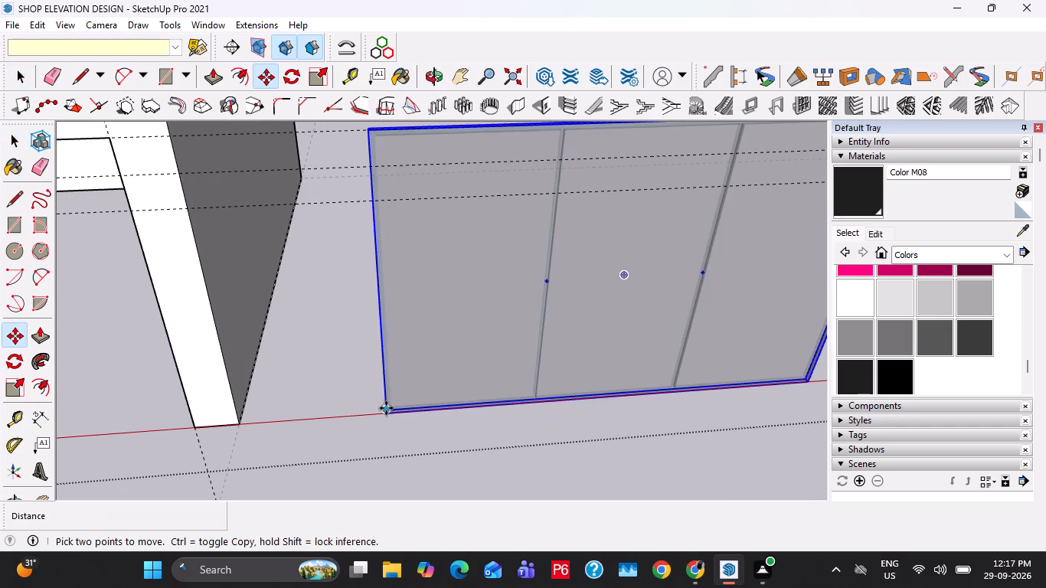
scroll(386, 417, up, 9)
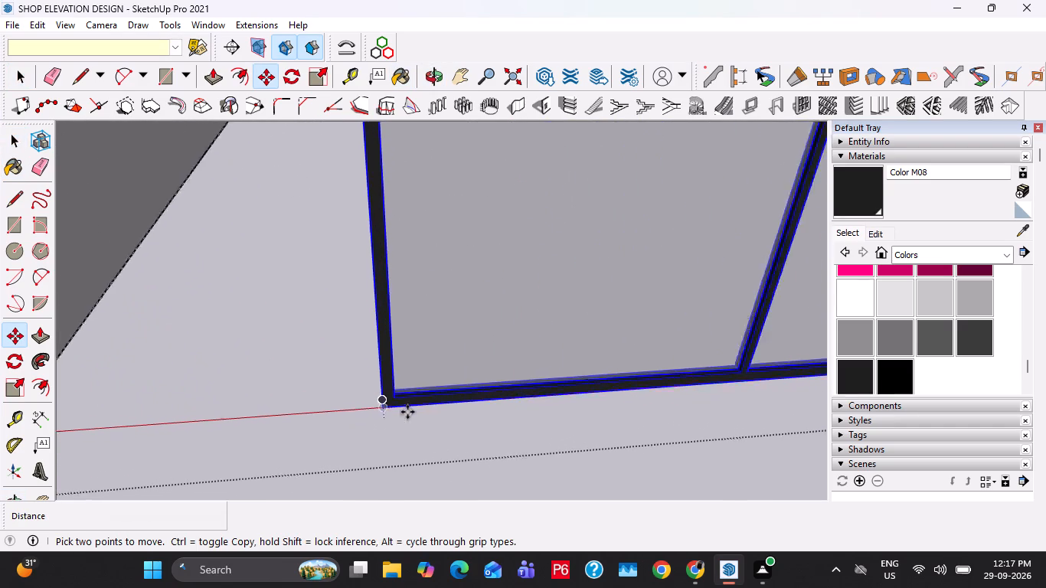
scroll(407, 412, up, 6)
click(340, 413)
scroll(565, 371, down, 8)
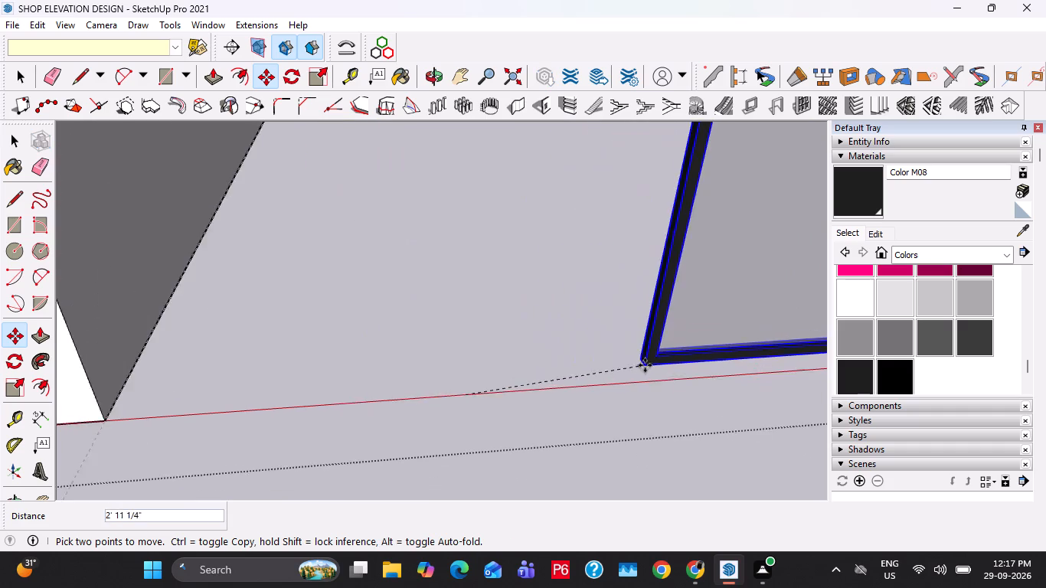
scroll(645, 365, down, 11)
shift+middle_drag(323, 387, 654, 374)
scroll(386, 389, up, 8)
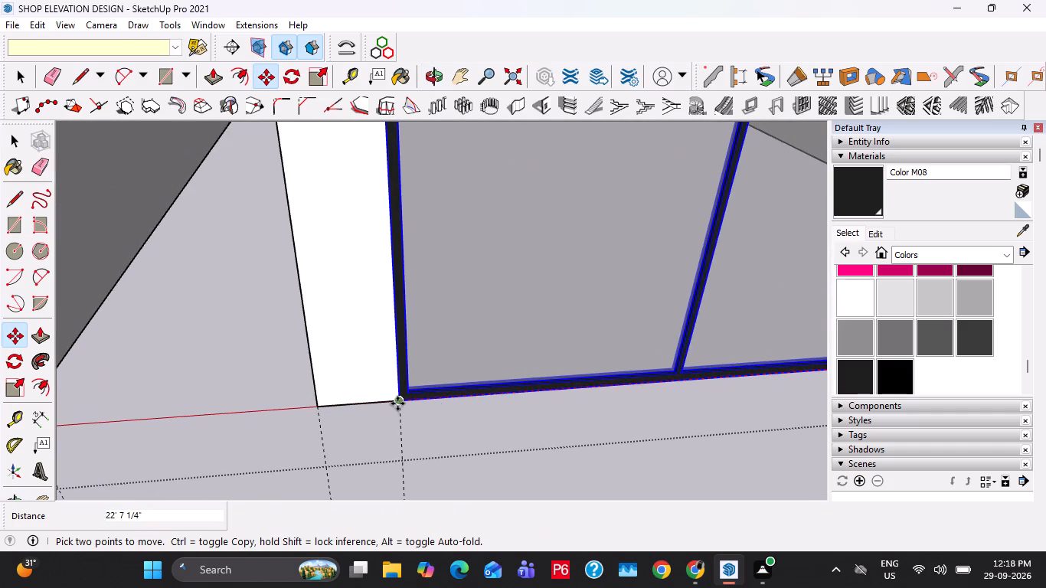
click(397, 403)
scroll(413, 394, down, 6)
key(space)
key(space)
click(574, 459)
Delete all the construction guides from the model.
scroll(530, 429, down, 10)
middle_drag(534, 374, 532, 290)
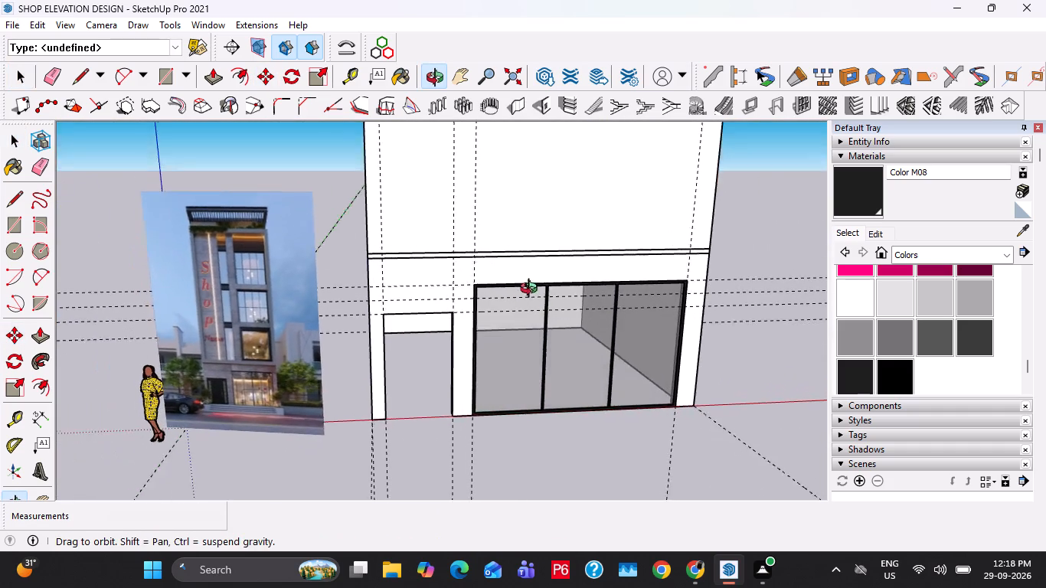
middle_drag(532, 290, 532, 266)
click(36, 24)
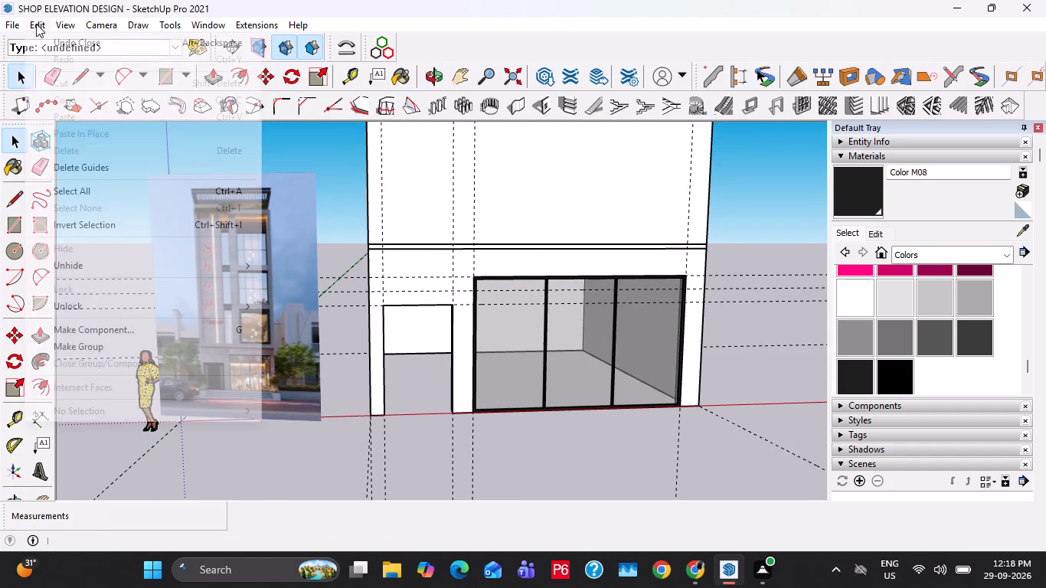
click(93, 171)
Place a vertical guide on the facade, 1' in from the building's left edge.
shift+middle_drag(476, 262, 457, 341)
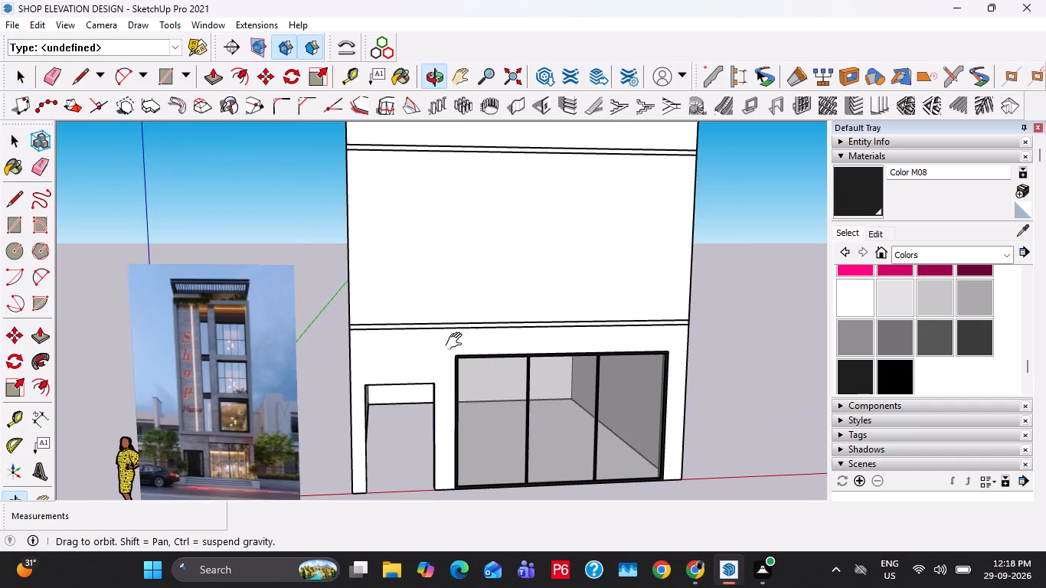
shift+middle_drag(457, 341, 457, 361)
shift+scroll(454, 358, up, 1)
scroll(407, 318, down, 2)
shift+middle_drag(435, 276, 443, 310)
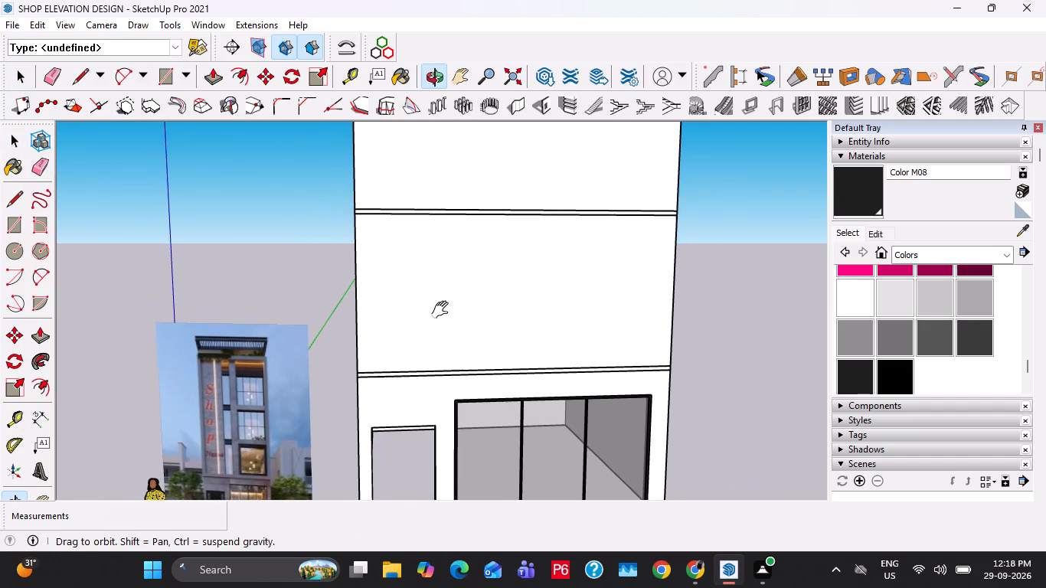
shift+middle_drag(443, 310, 443, 311)
key(t)
double_click(357, 291)
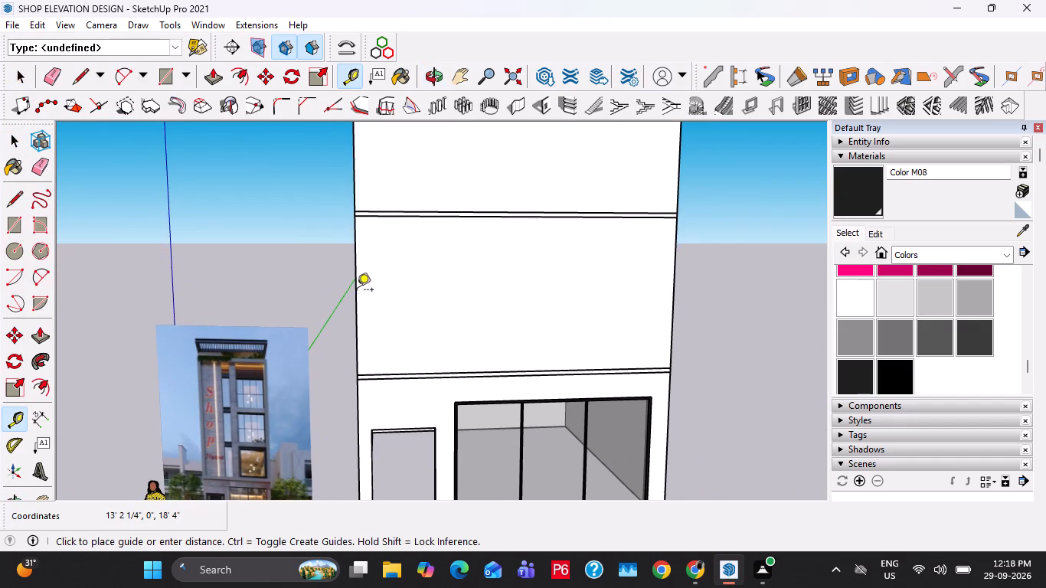
scroll(284, 485, up, 10)
shift+middle_drag(240, 475, 302, 369)
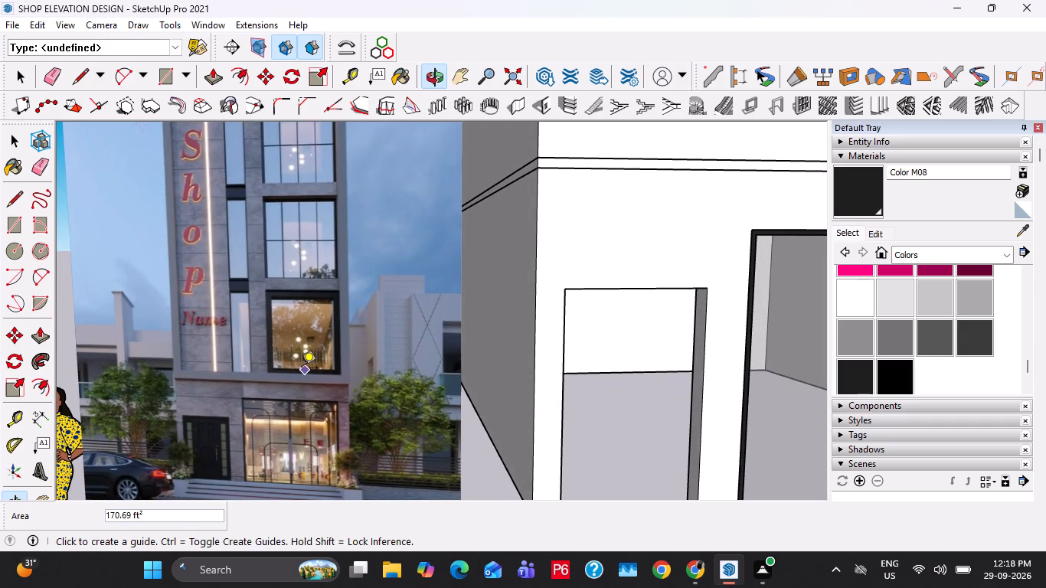
scroll(297, 358, down, 2)
scroll(419, 342, down, 3)
shift+middle_drag(541, 227, 516, 295)
click(456, 247)
key(space)
key(t)
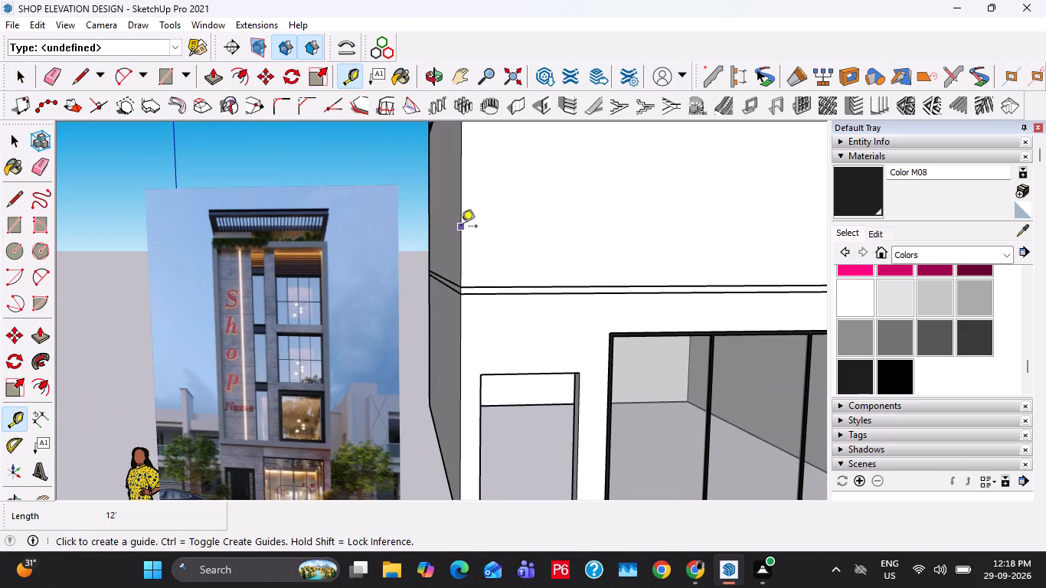
click(461, 227)
text(1')
key(Return)
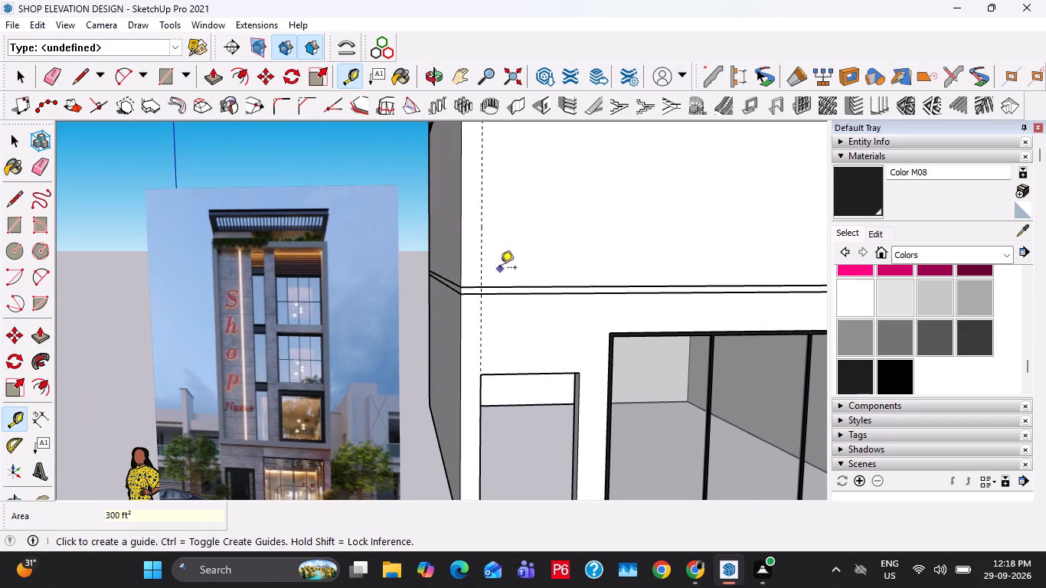
Place a second vertical guide 5' from the first, in line with the door opening's right edge.
shift+middle_drag(514, 217, 443, 235)
click(410, 245)
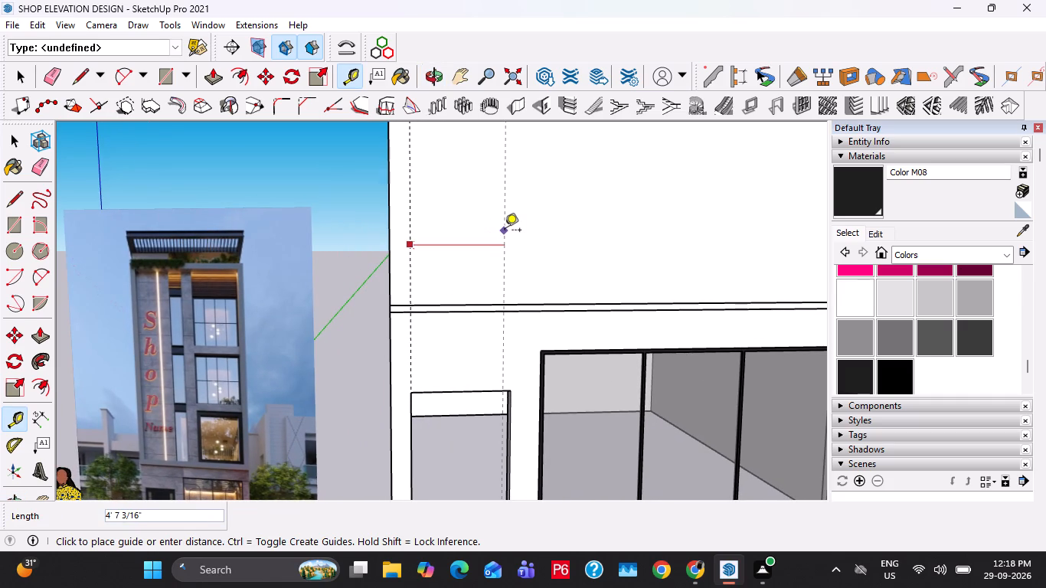
click(518, 394)
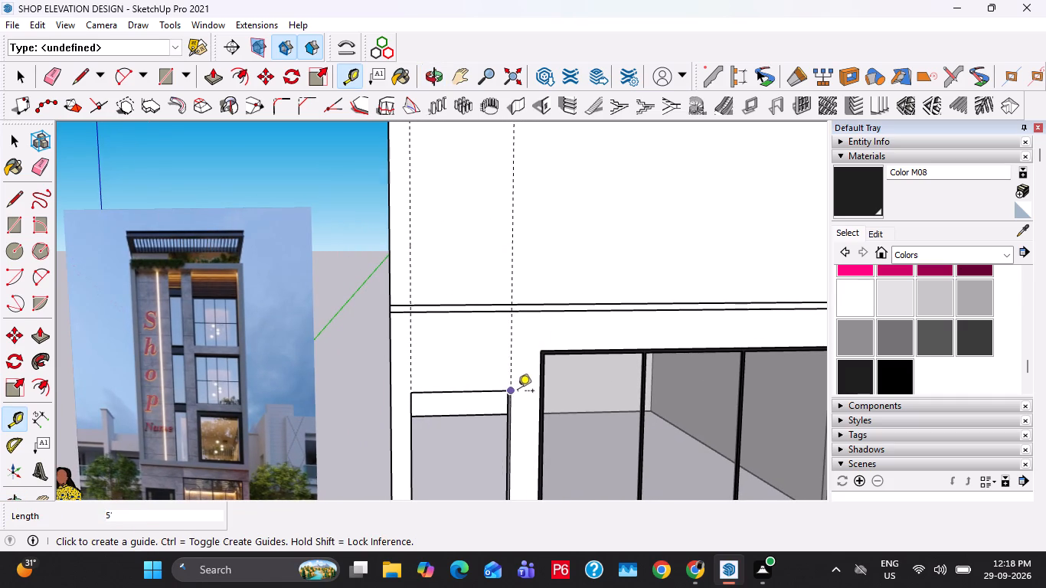
scroll(508, 373, down, 3)
shift+middle_drag(501, 269, 502, 372)
scroll(485, 324, down, 2)
key(space)
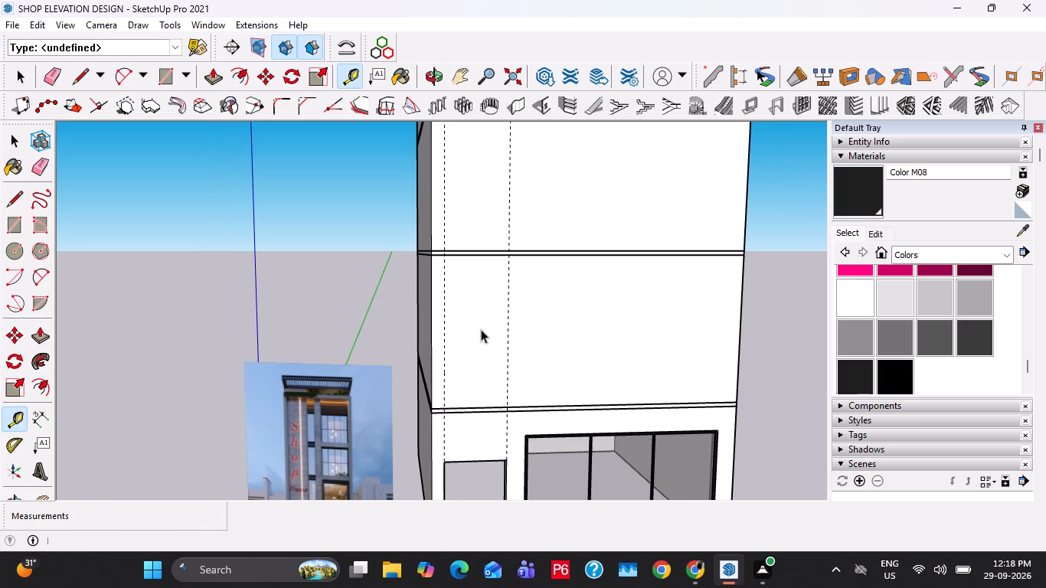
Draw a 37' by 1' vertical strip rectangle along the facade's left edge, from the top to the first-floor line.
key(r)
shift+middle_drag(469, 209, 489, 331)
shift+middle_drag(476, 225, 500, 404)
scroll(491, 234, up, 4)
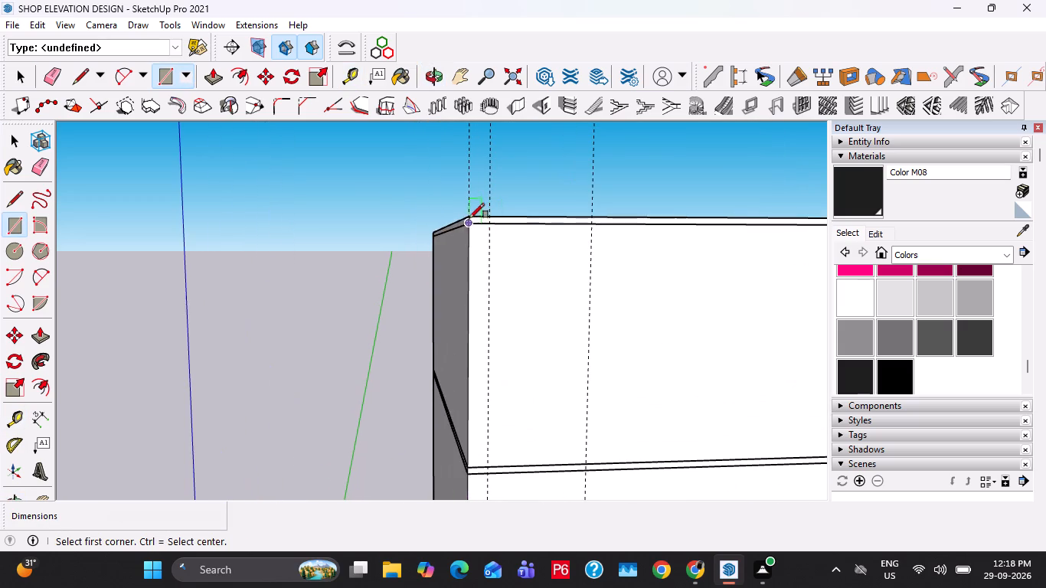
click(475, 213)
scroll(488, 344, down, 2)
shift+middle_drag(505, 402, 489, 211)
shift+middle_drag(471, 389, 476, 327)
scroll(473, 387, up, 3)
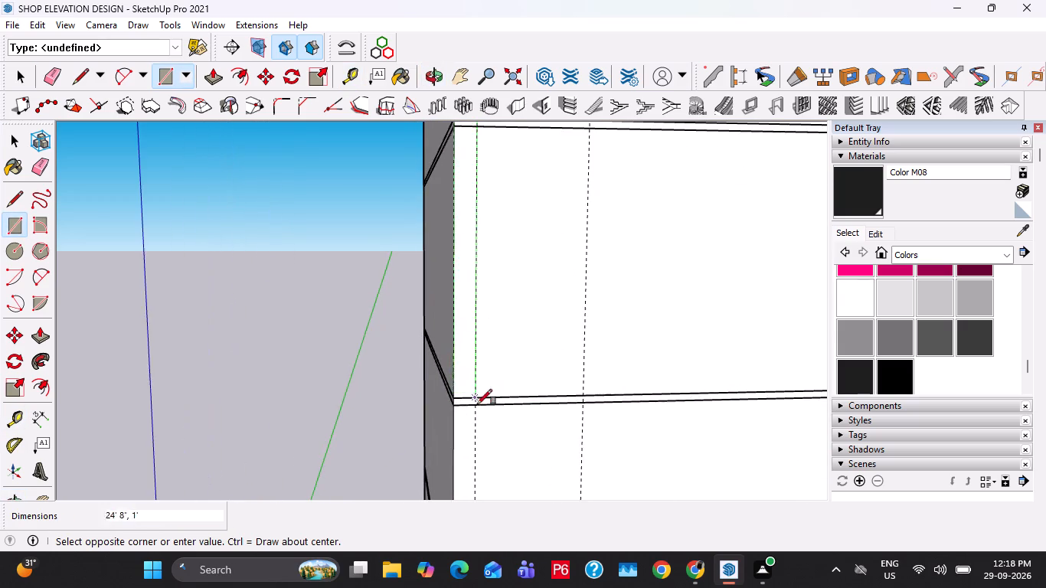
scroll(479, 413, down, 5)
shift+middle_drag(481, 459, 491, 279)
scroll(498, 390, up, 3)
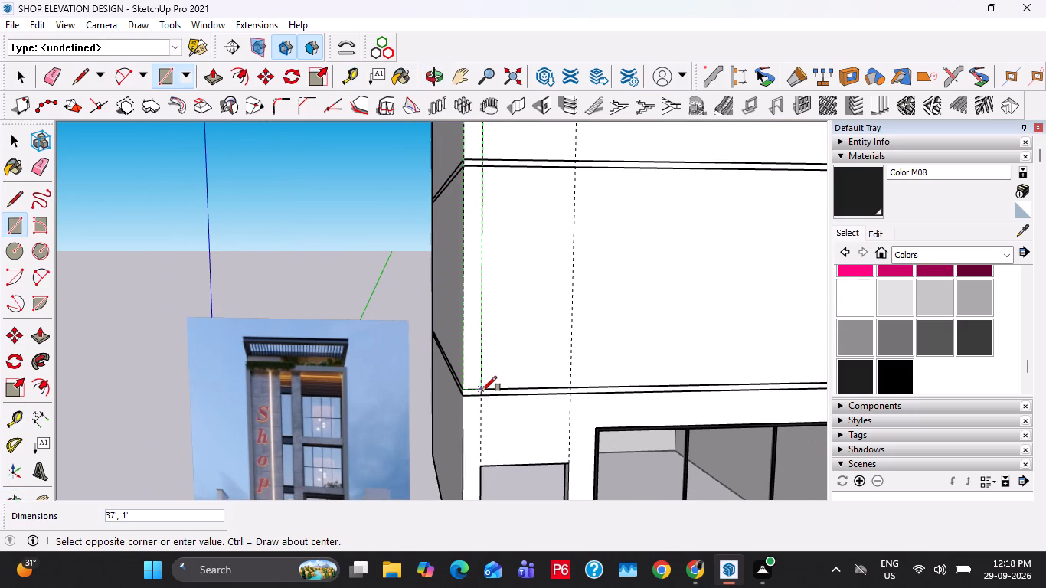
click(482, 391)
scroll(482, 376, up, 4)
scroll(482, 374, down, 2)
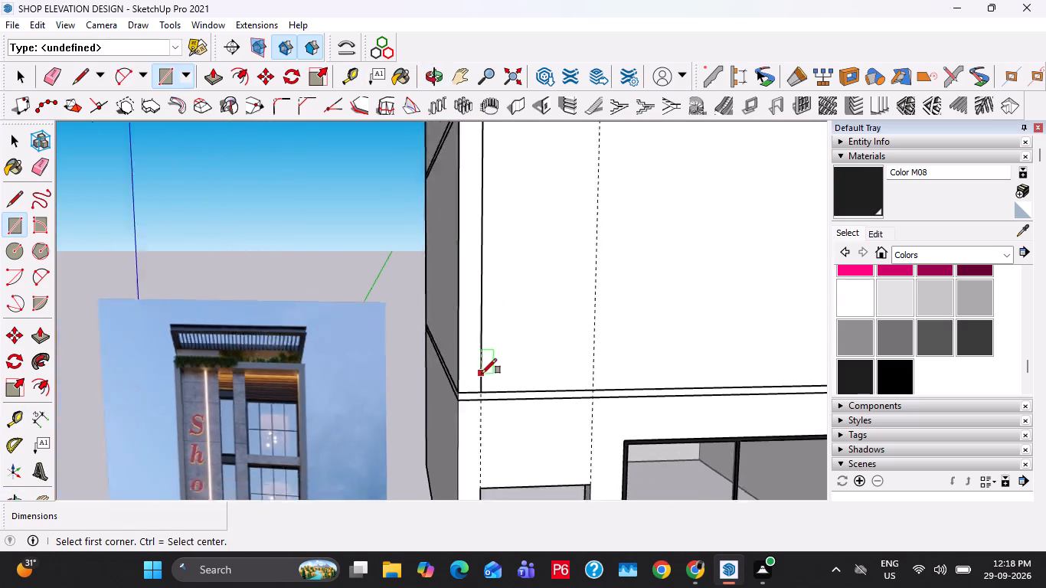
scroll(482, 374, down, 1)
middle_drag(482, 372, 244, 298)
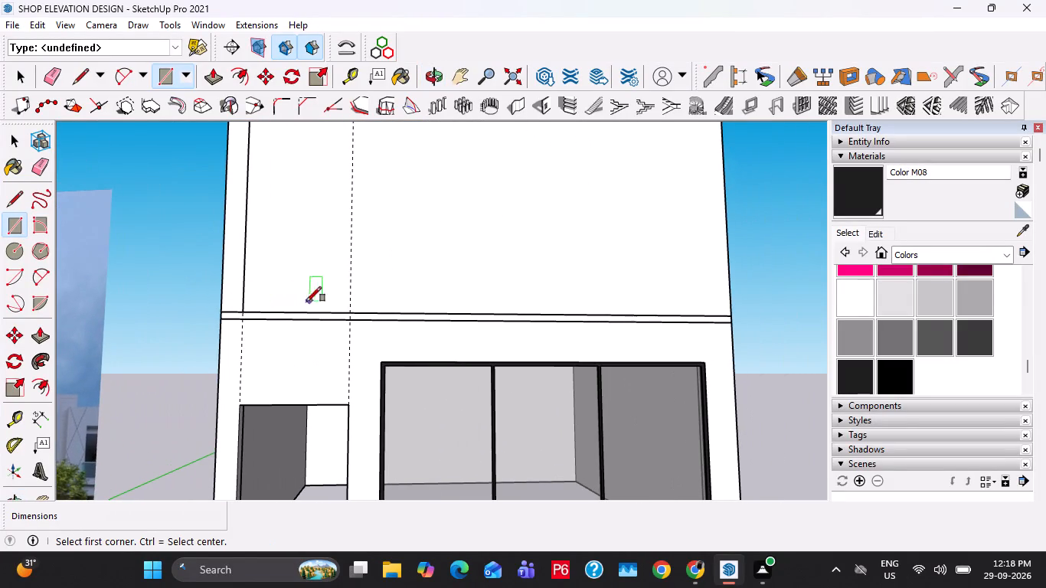
Place a horizontal guide 1' above the top edge of the floor band over the shopfront.
key(space)
key(t)
click(551, 312)
text(1')
key(Return)
key(space)
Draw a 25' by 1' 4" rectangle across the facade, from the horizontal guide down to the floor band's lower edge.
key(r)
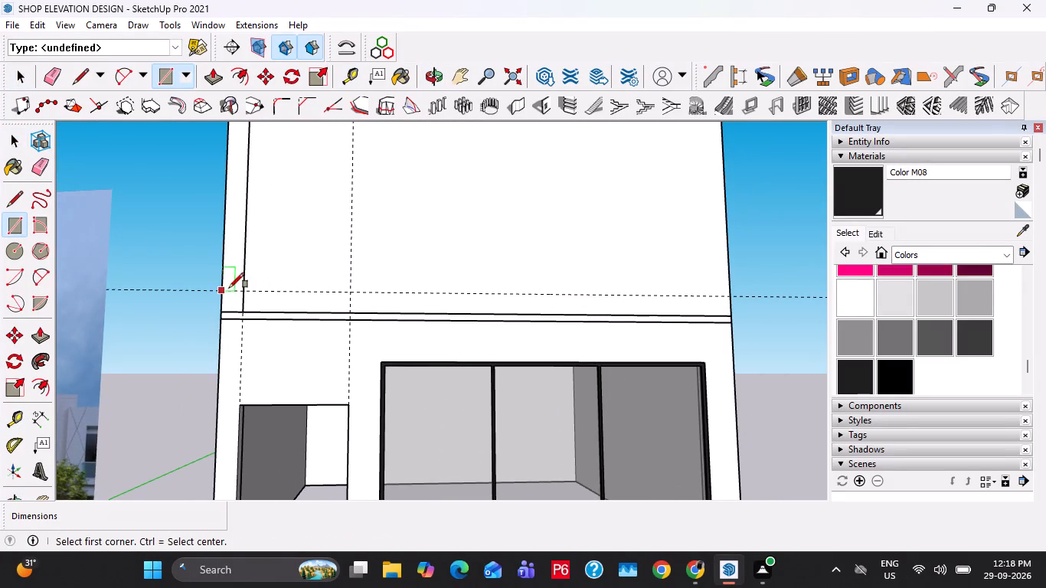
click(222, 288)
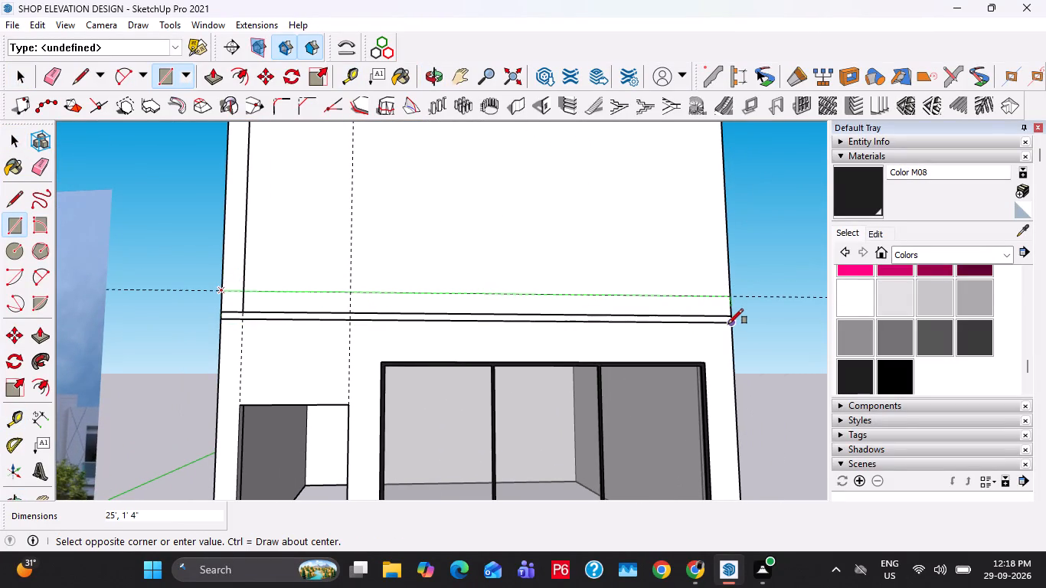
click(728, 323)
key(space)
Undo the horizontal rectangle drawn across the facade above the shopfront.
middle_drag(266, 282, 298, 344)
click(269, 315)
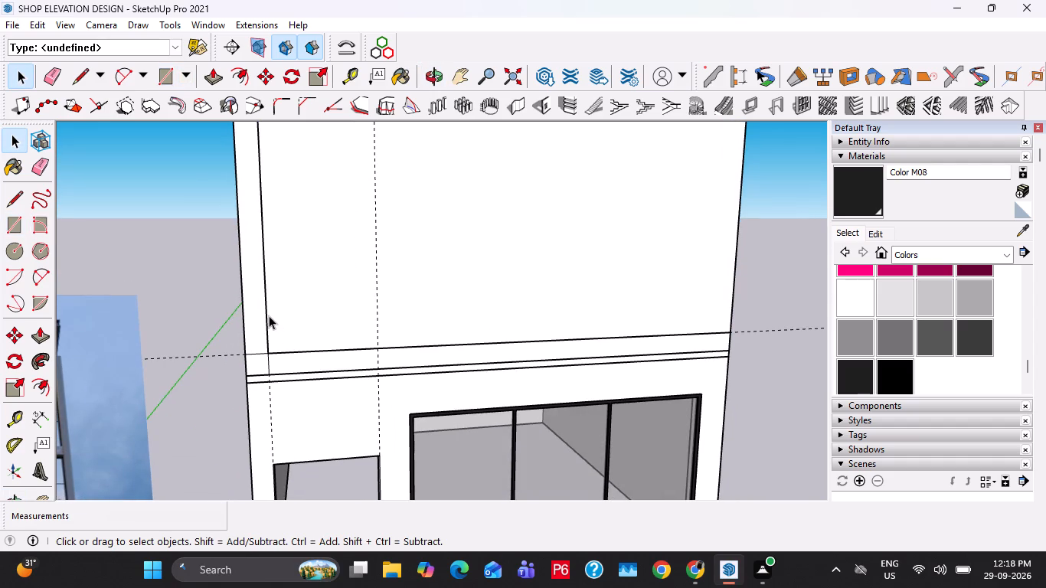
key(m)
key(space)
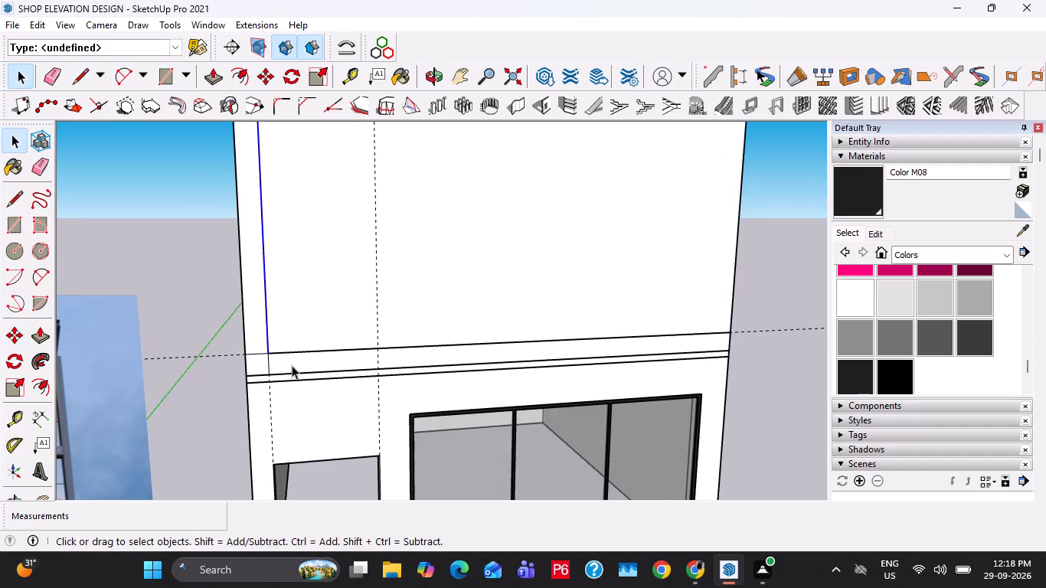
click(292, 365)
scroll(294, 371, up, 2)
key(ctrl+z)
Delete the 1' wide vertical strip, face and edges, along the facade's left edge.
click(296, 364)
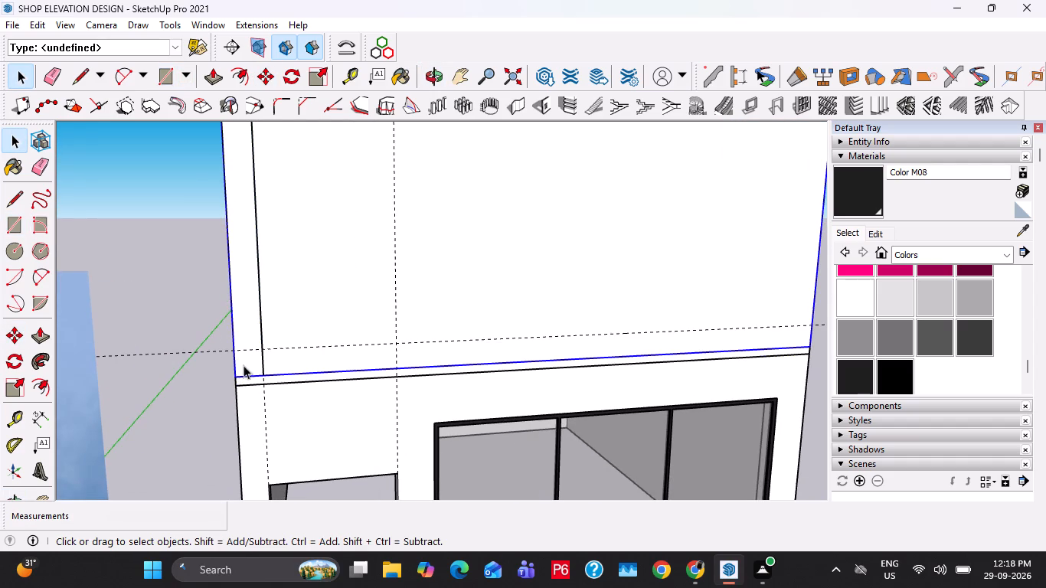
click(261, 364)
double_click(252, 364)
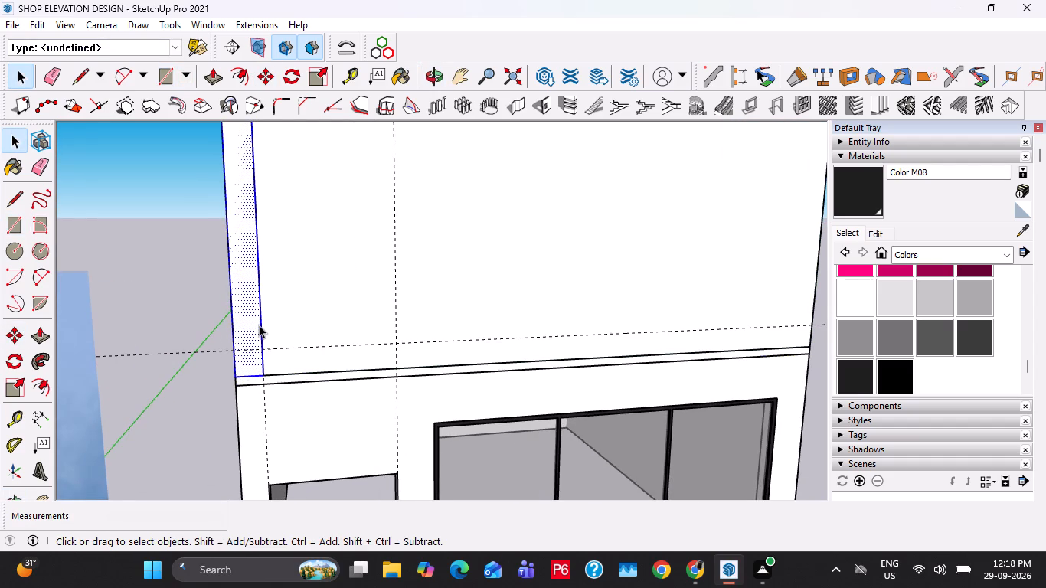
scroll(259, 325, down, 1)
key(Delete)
Move the vertical guide nearest the facade's left edge 6" further in toward the door opening.
click(263, 309)
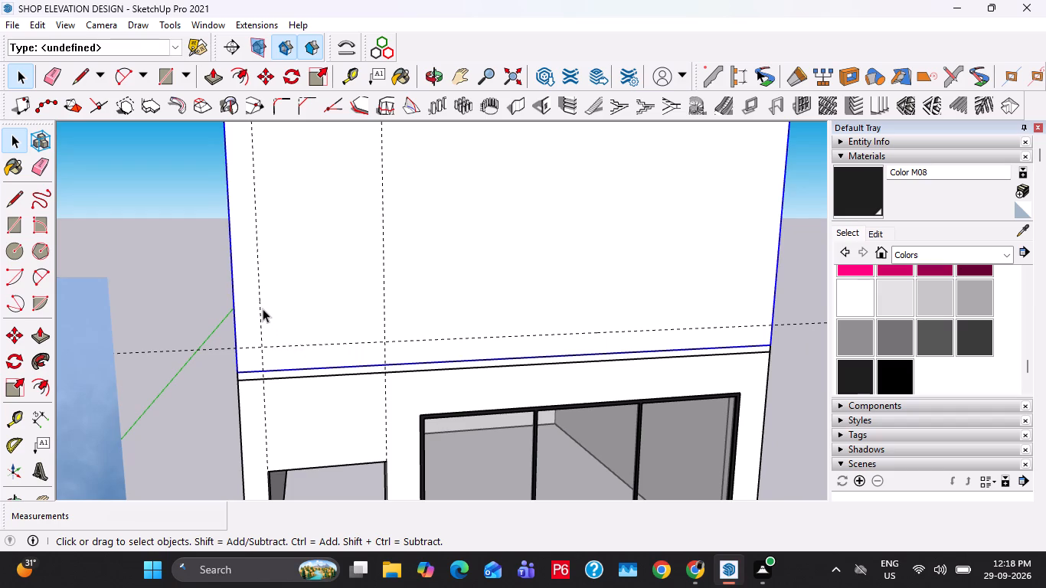
click(257, 306)
click(260, 316)
key(m)
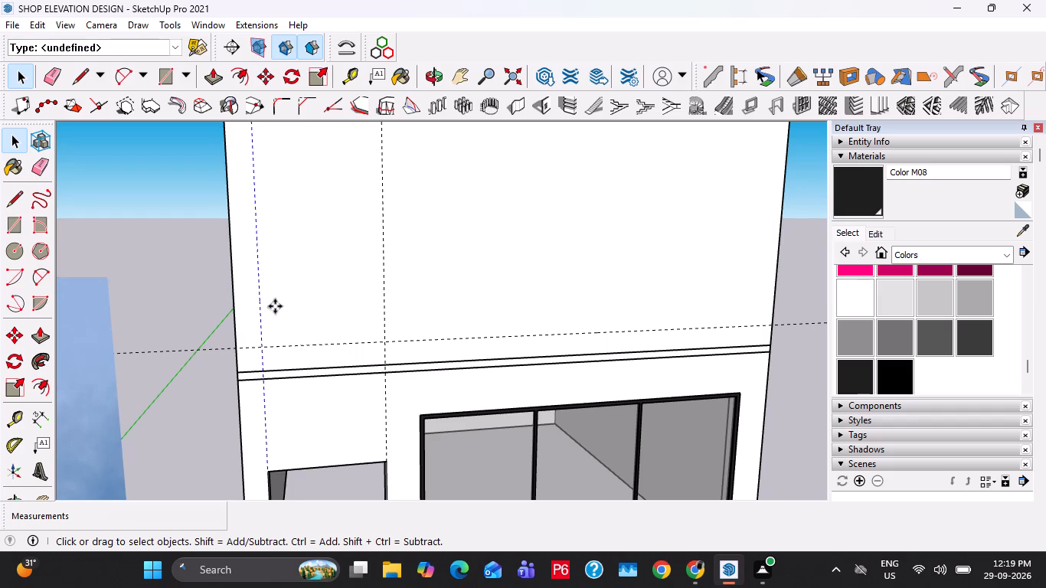
click(275, 306)
text(6")
key(Return)
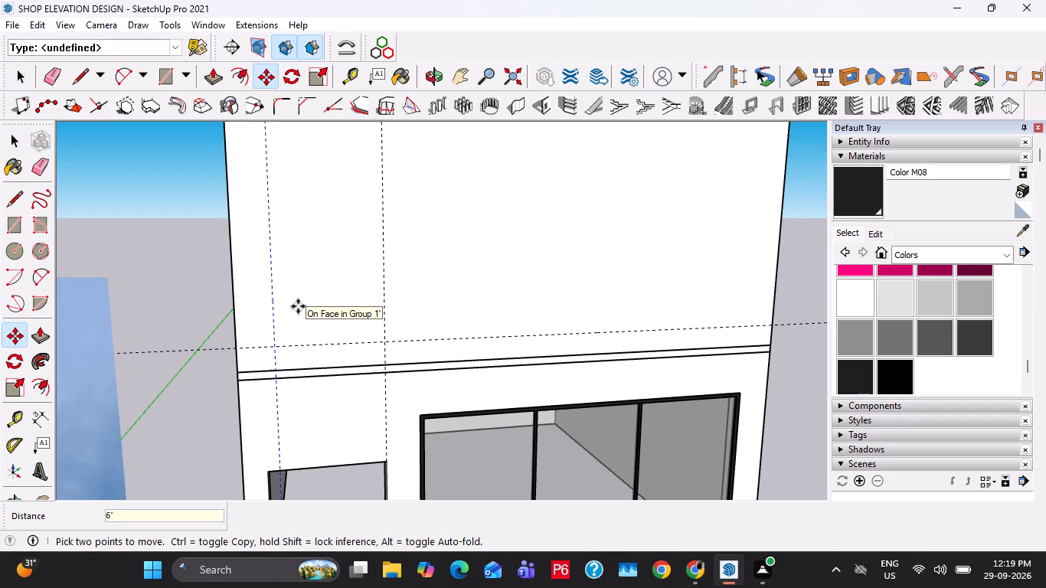
key(space)
Draw a 25' by 1' 4" rectangle across the facade, from the floor band's lower edge up to the horizontal guide.
key(r)
click(240, 382)
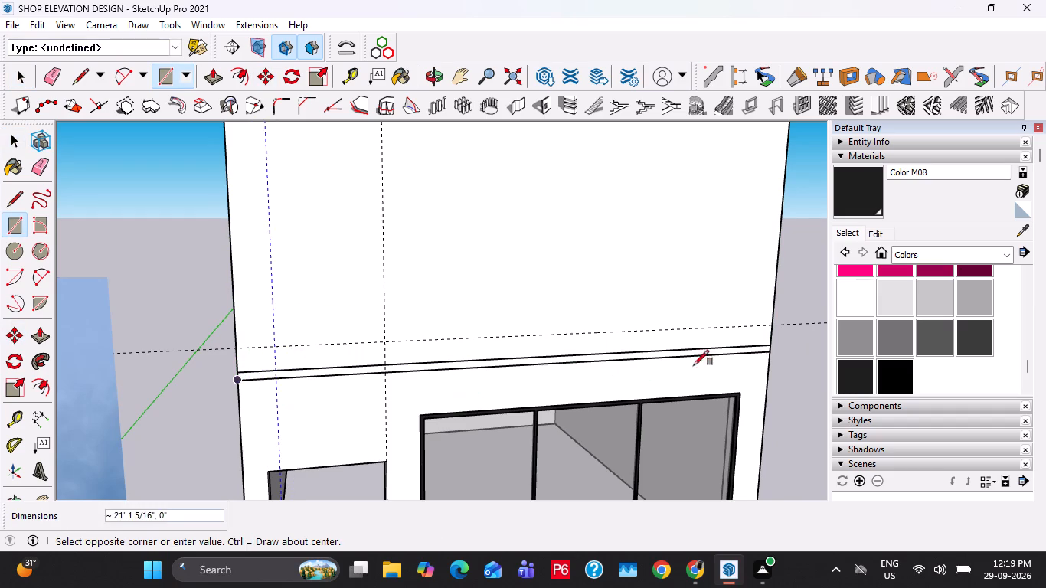
click(770, 325)
key(space)
Move the selected vertical guide 2" back toward the facade's left edge.
key(m)
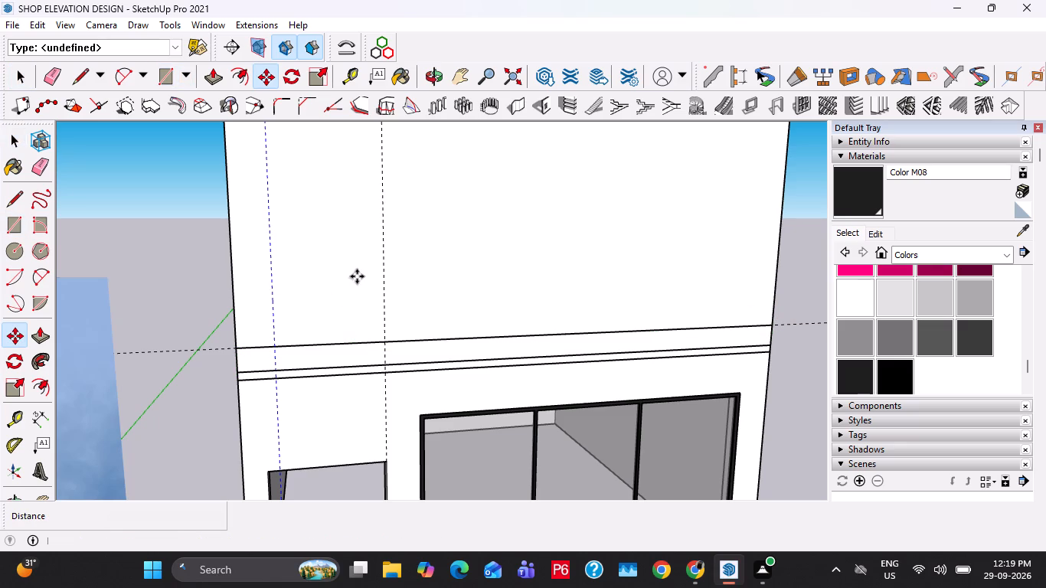
click(357, 276)
text(2")
key(Return)
key(space)
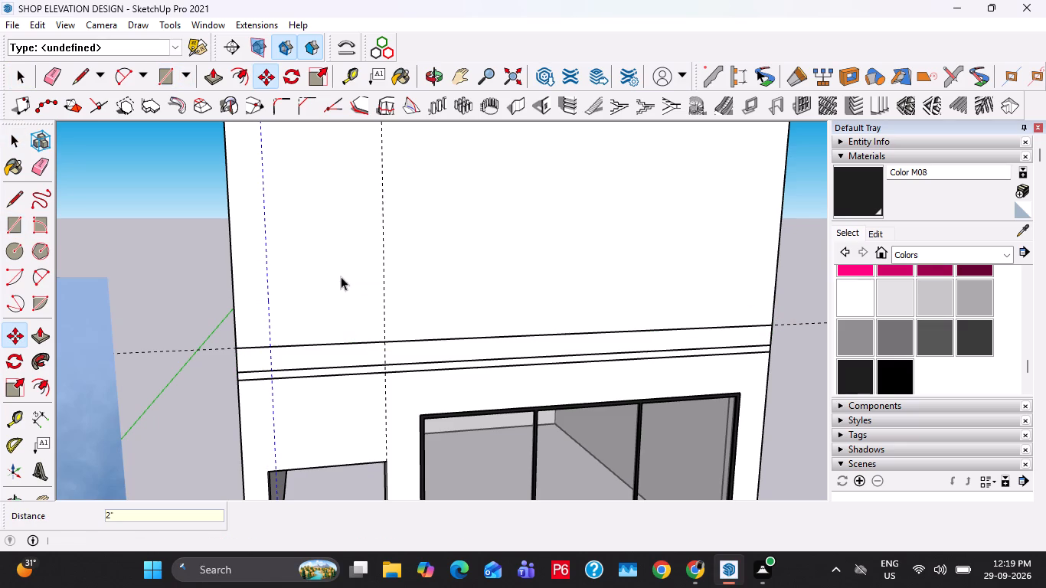
Draw a 37' 4" by 1' 4" vertical rectangle along the facade's left edge, from the floor band's lower edge to the roof.
key(r)
click(274, 381)
scroll(258, 288, down, 4)
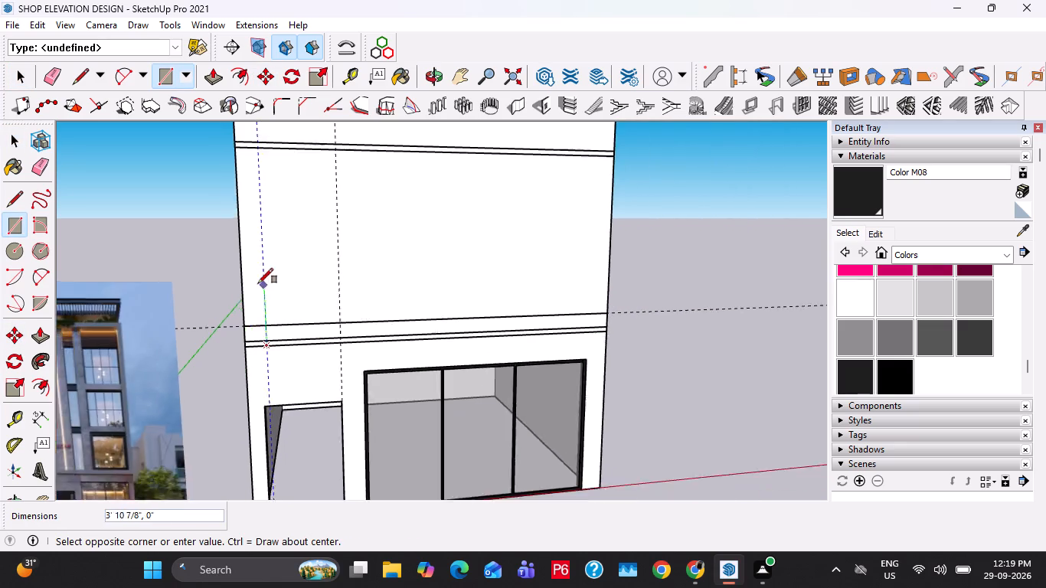
scroll(258, 283, down, 6)
shift+middle_drag(257, 199, 306, 395)
shift+middle_drag(355, 224, 353, 341)
scroll(286, 265, up, 3)
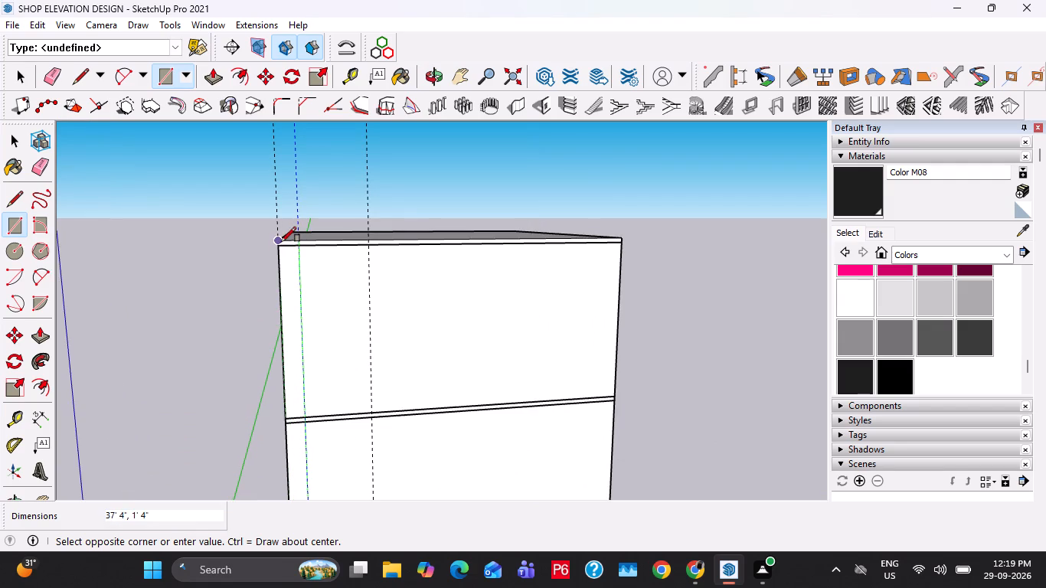
click(281, 242)
key(space)
Place a horizontal guide 1' 4" below the facade's top edge.
scroll(335, 249, down, 10)
shift+middle_drag(365, 341, 427, 257)
scroll(349, 369, up, 7)
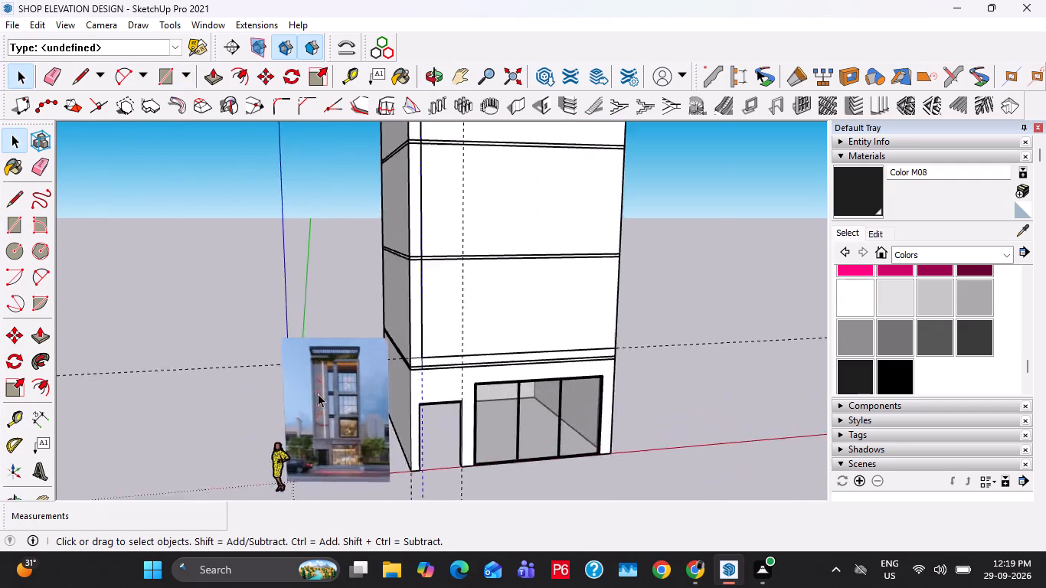
scroll(318, 394, up, 13)
scroll(250, 312, down, 1)
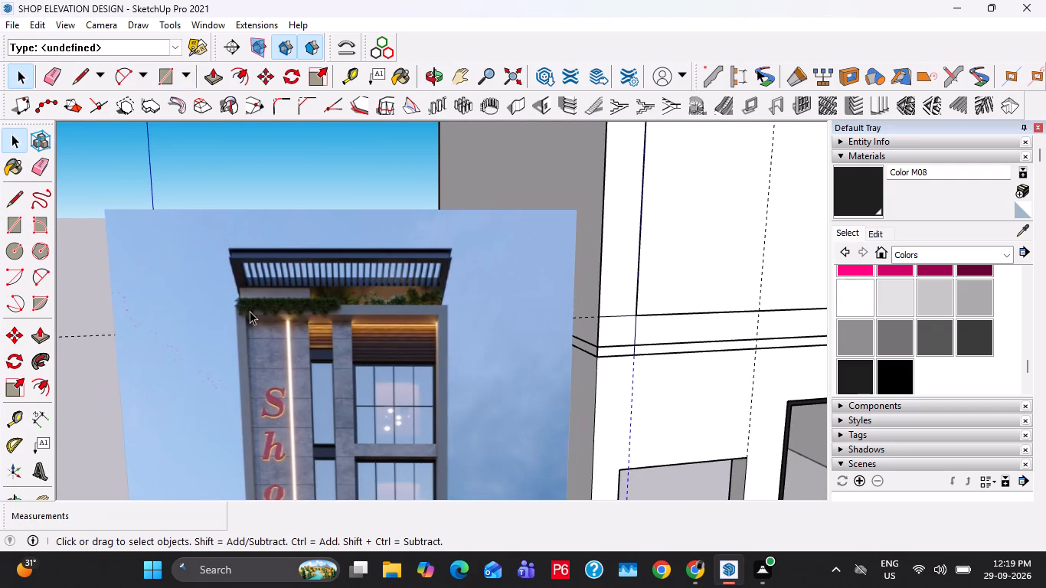
shift+middle_drag(599, 319, 331, 418)
shift+scroll(391, 378, down, 2)
shift+middle_drag(470, 312, 406, 473)
shift+scroll(412, 426, down, 3)
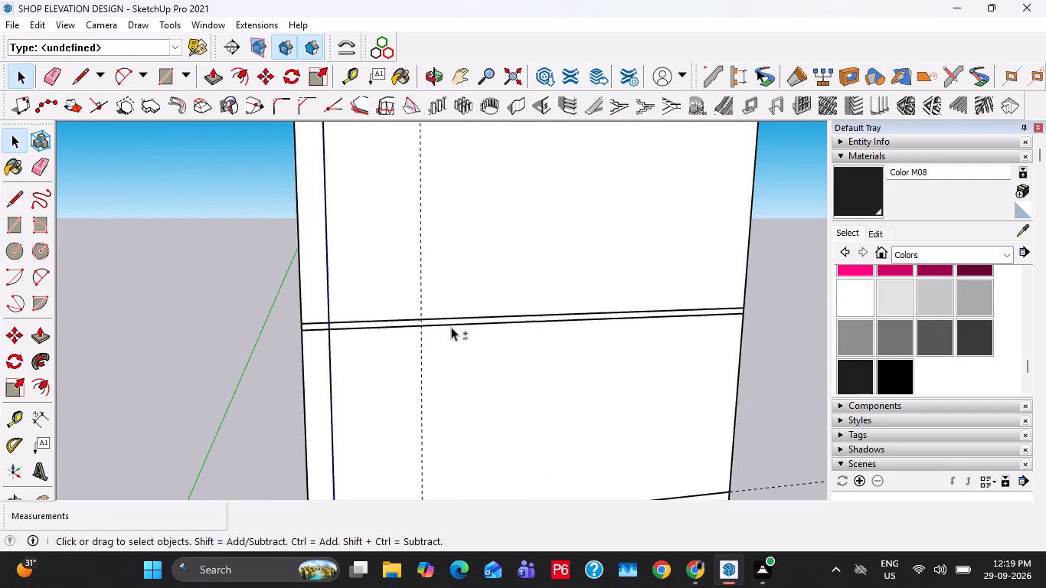
shift+middle_drag(453, 338, 437, 487)
shift+middle_drag(454, 320, 430, 479)
shift+scroll(445, 417, down, 3)
scroll(442, 273, up, 5)
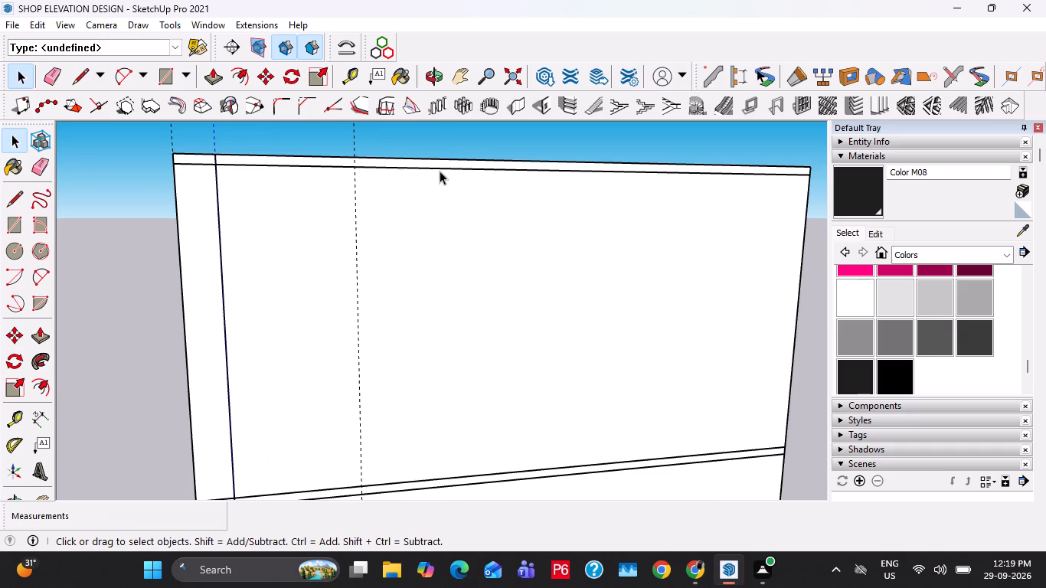
key(t)
click(437, 158)
text(1'4")
key(Return)
Place a vertical guide 1' 4" in from the facade's right edge.
scroll(433, 222, down, 2)
scroll(708, 246, down, 8)
shift+middle_drag(567, 390, 574, 271)
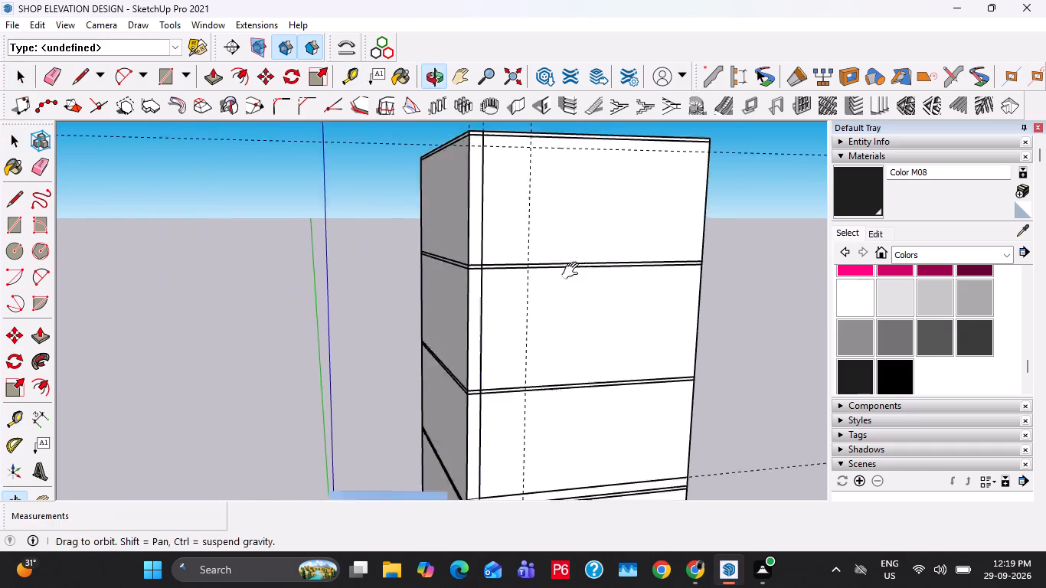
shift+middle_drag(574, 271, 583, 250)
middle_drag(271, 440, 283, 323)
scroll(466, 361, up, 9)
scroll(420, 356, down, 7)
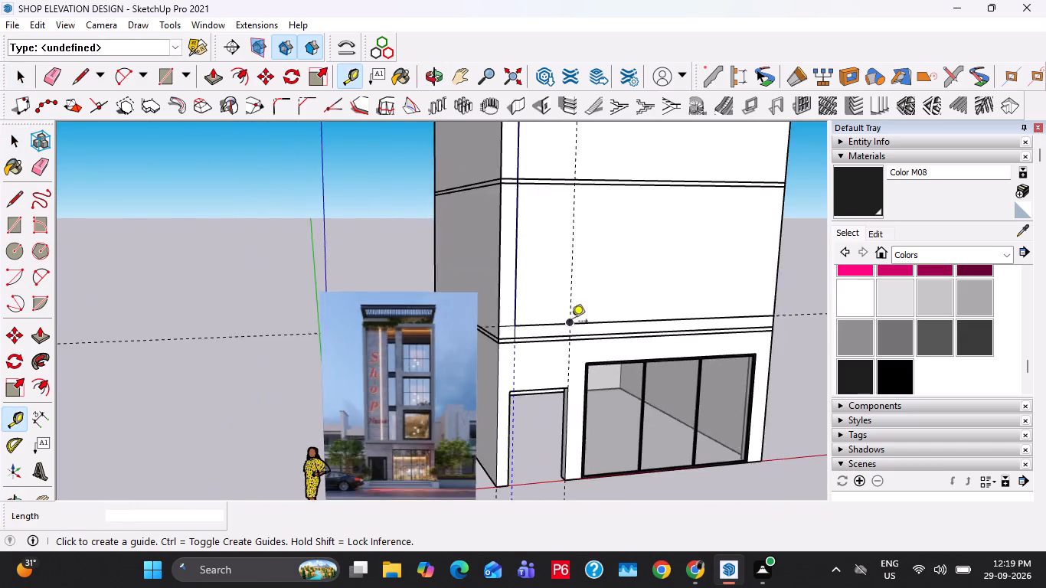
shift+middle_drag(564, 324, 159, 423)
shift+middle_drag(312, 332, 328, 499)
click(418, 248)
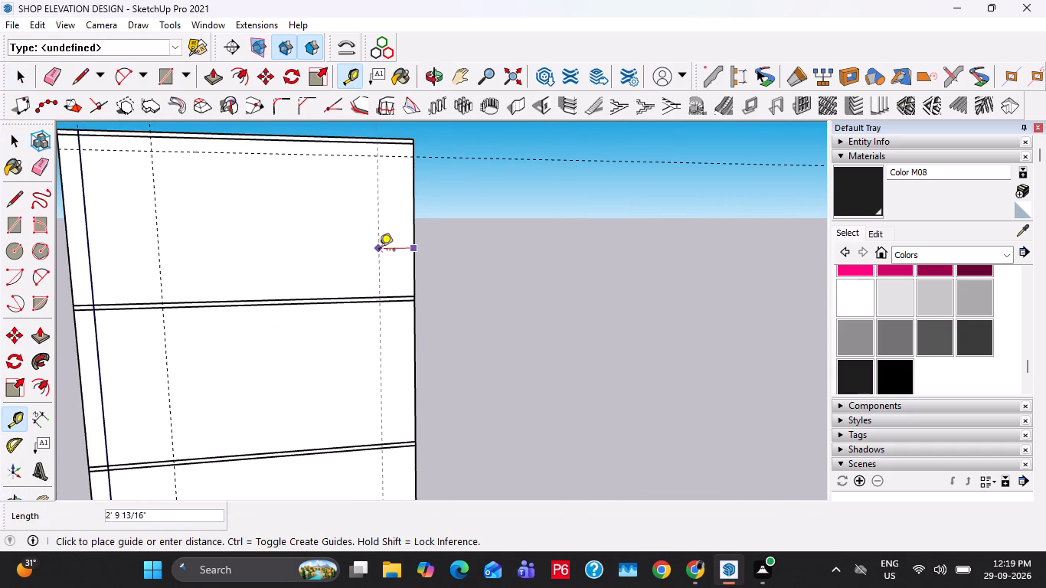
key(1)
key(apostrophe)
text(4")
key(Return)
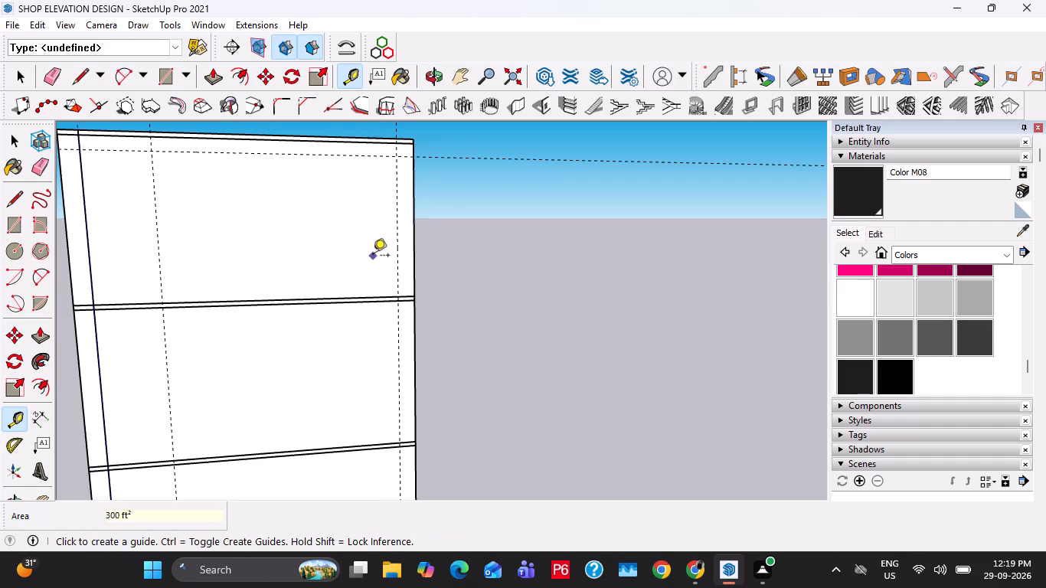
key(space)
Draw a 25' by 1' 4" rectangle across the facade's top, from the roof corner down to the horizontal guide.
scroll(373, 256, down, 8)
key(r)
scroll(259, 193, up, 8)
click(221, 205)
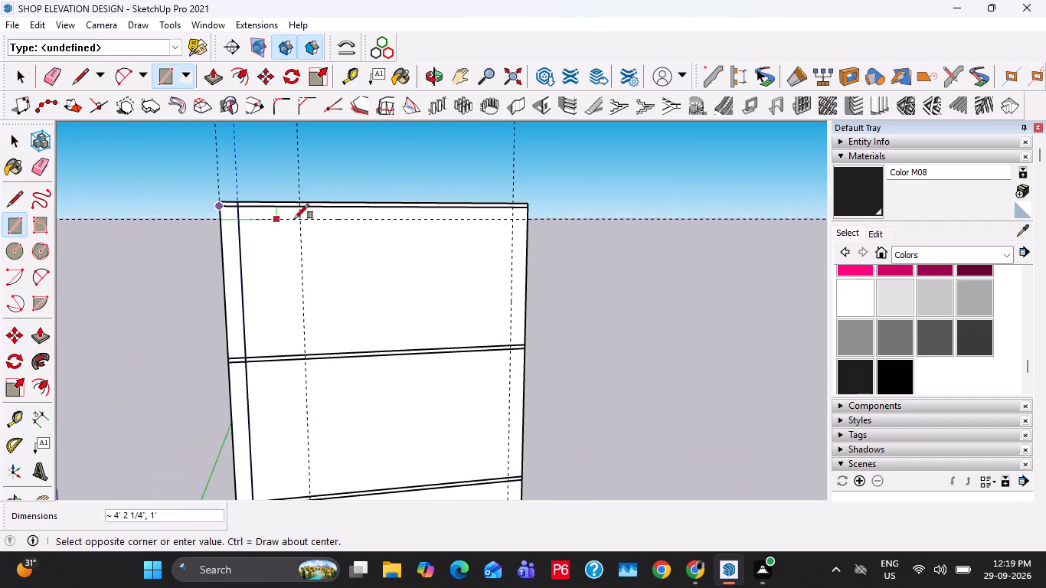
scroll(374, 229, up, 8)
key(space)
key(r)
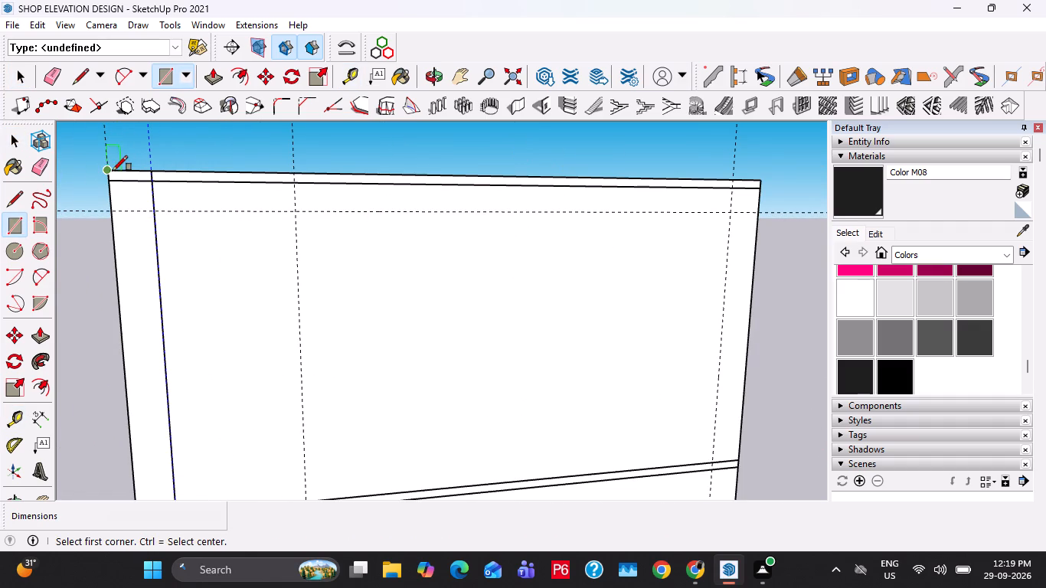
click(110, 171)
click(758, 211)
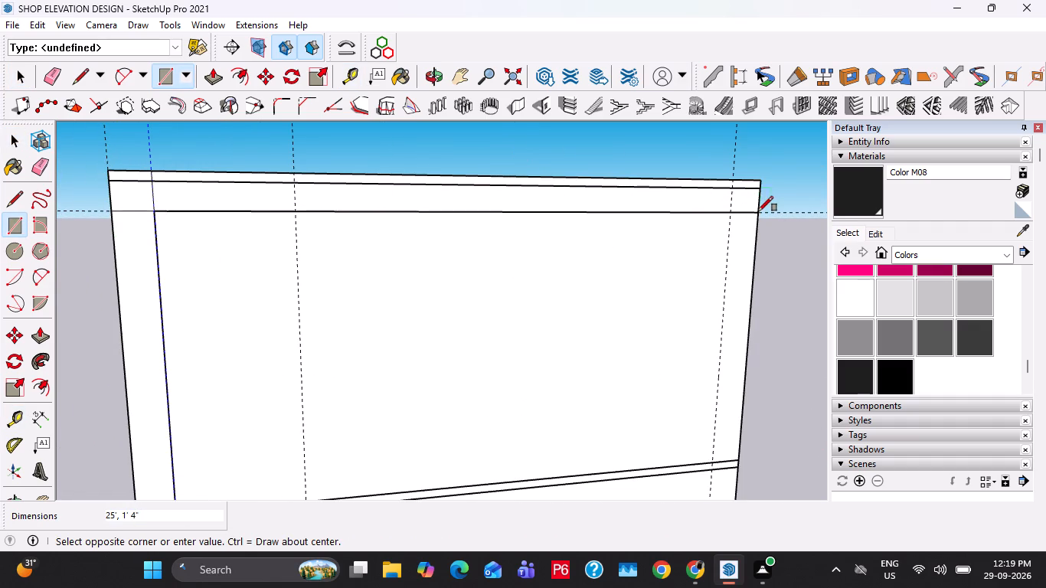
Draw a vertical border rectangle along the facade's right edge, from the top corner down to the lower border strip at the guide.
click(762, 180)
scroll(704, 342, down, 4)
shift+middle_drag(703, 364, 649, 187)
shift+middle_drag(689, 387, 641, 192)
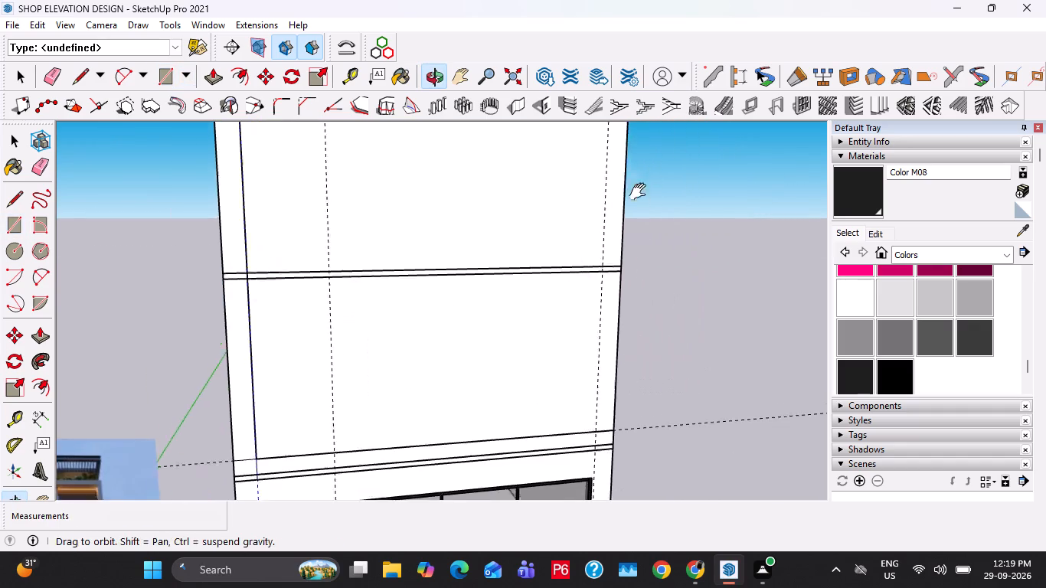
shift+middle_drag(641, 192, 641, 187)
shift+scroll(606, 357, up, 4)
click(591, 461)
key(space)
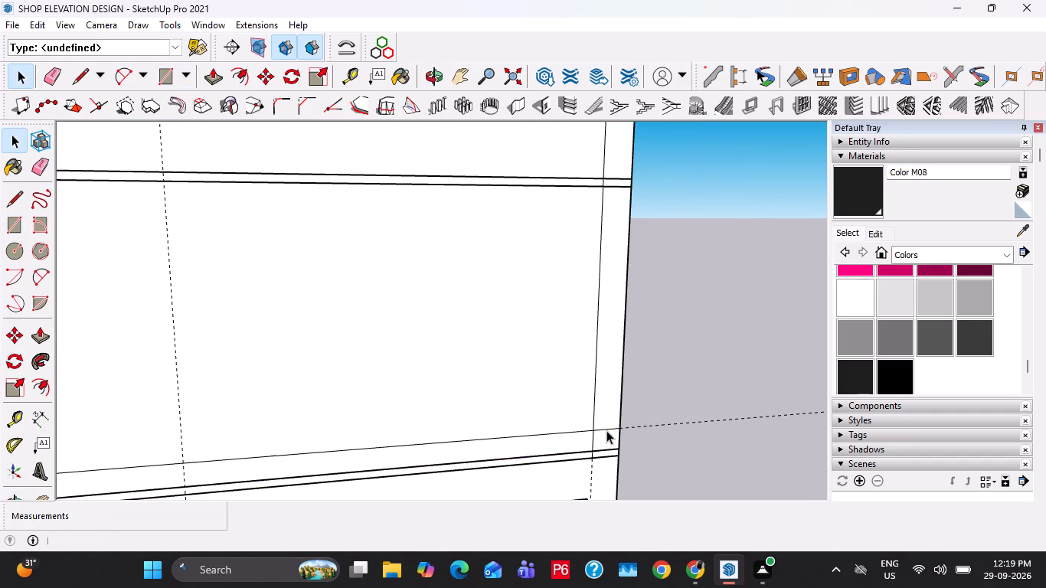
Erase the overlapping line segments at all four corners so the border strips merge into one continuous frame.
scroll(606, 430, up, 2)
key(e)
drag(606, 430, 589, 446)
scroll(626, 396, down, 8)
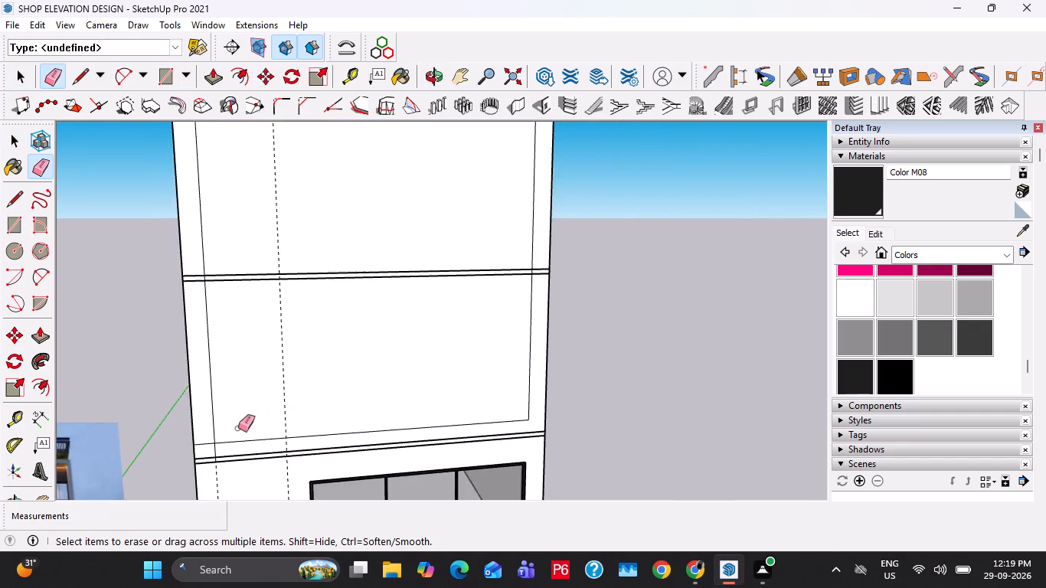
scroll(238, 428, up, 7)
drag(210, 456, 178, 434)
scroll(206, 414, down, 13)
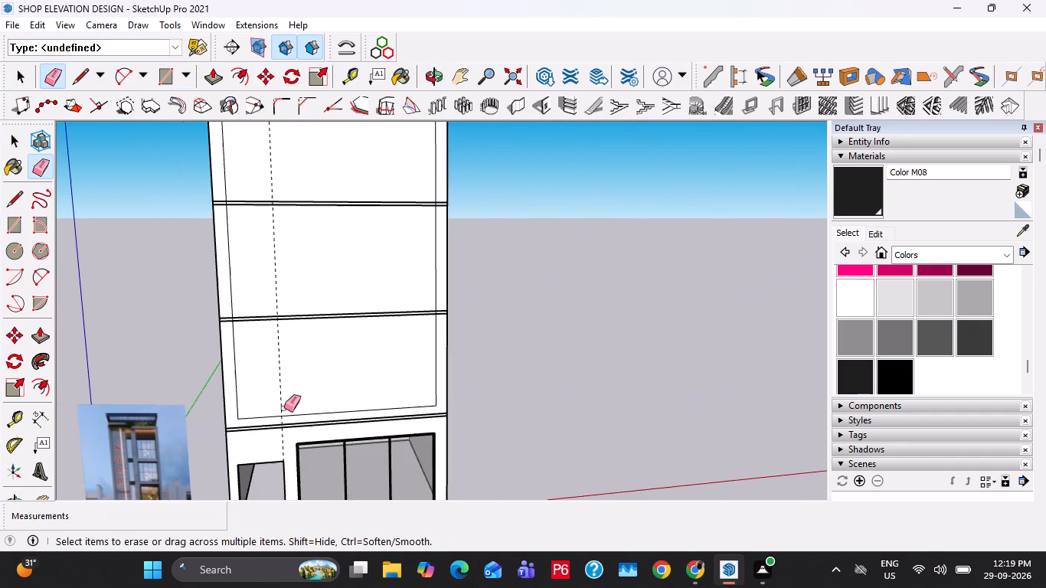
shift+middle_drag(355, 238, 444, 563)
shift+scroll(338, 436, up, 10)
drag(315, 441, 326, 424)
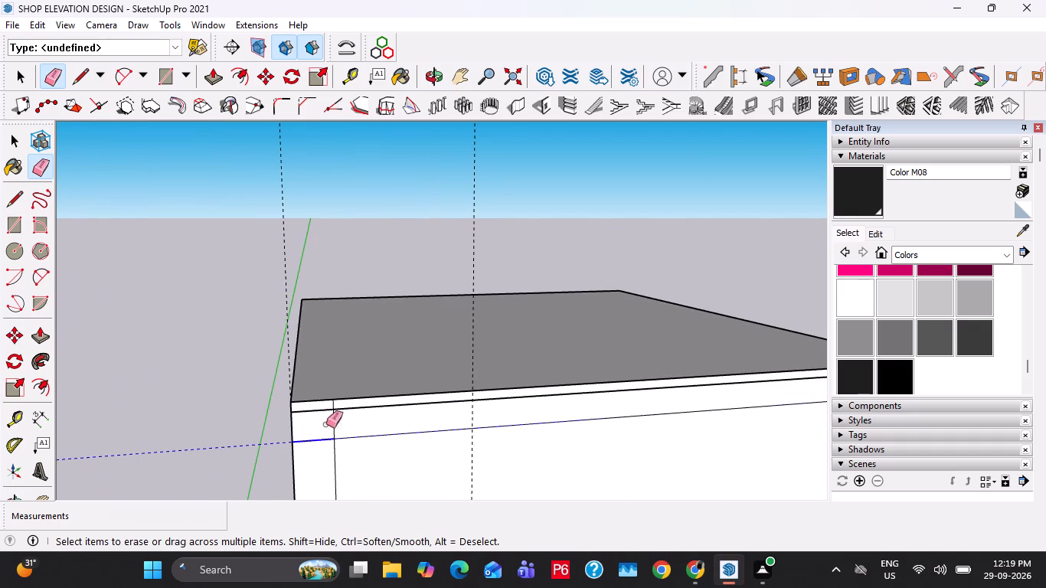
drag(326, 424, 337, 418)
scroll(340, 416, down, 4)
shift+middle_drag(686, 417, 438, 418)
scroll(532, 413, up, 3)
drag(513, 396, 498, 387)
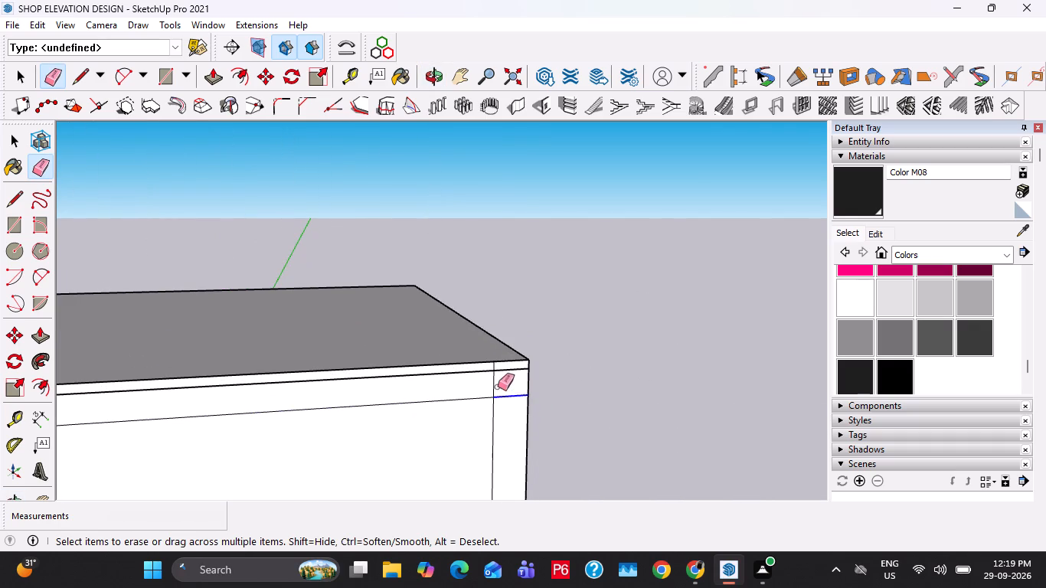
drag(498, 387, 487, 384)
Push/Pull the border frame face outward by 1'.
key(space)
click(508, 391)
key(p)
click(508, 391)
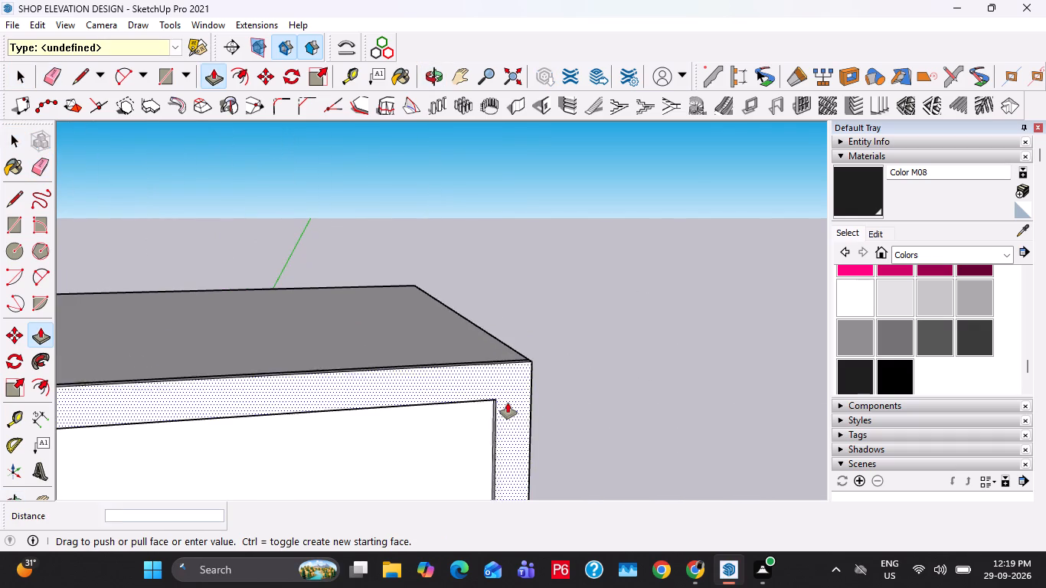
text(1')
key(Return)
key(space)
Select the whole extruded border frame and make it a group.
scroll(469, 354, down, 4)
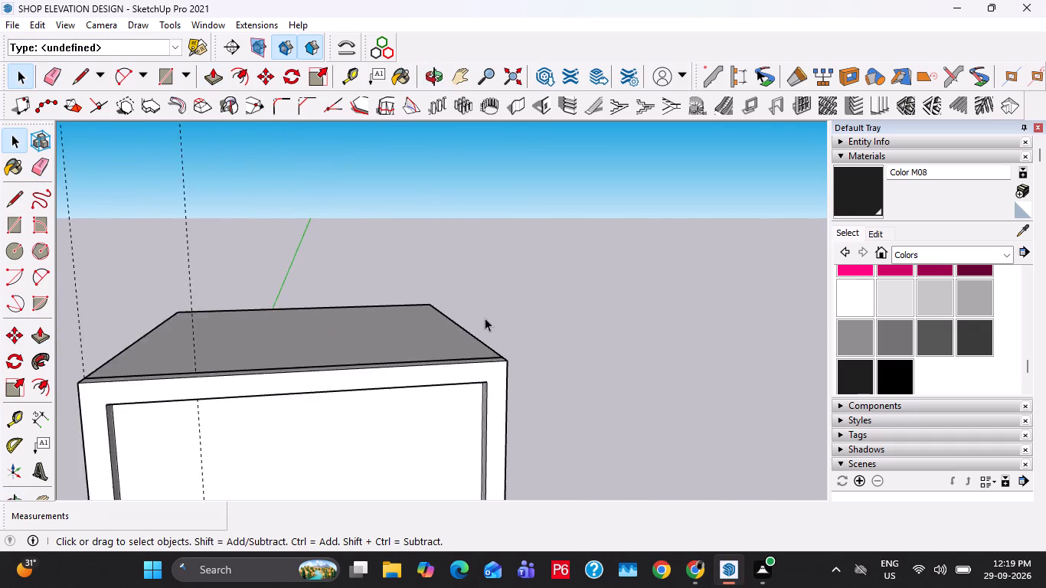
scroll(485, 318, down, 12)
middle_drag(502, 413, 478, 307)
scroll(478, 301, down, 2)
scroll(392, 410, up, 7)
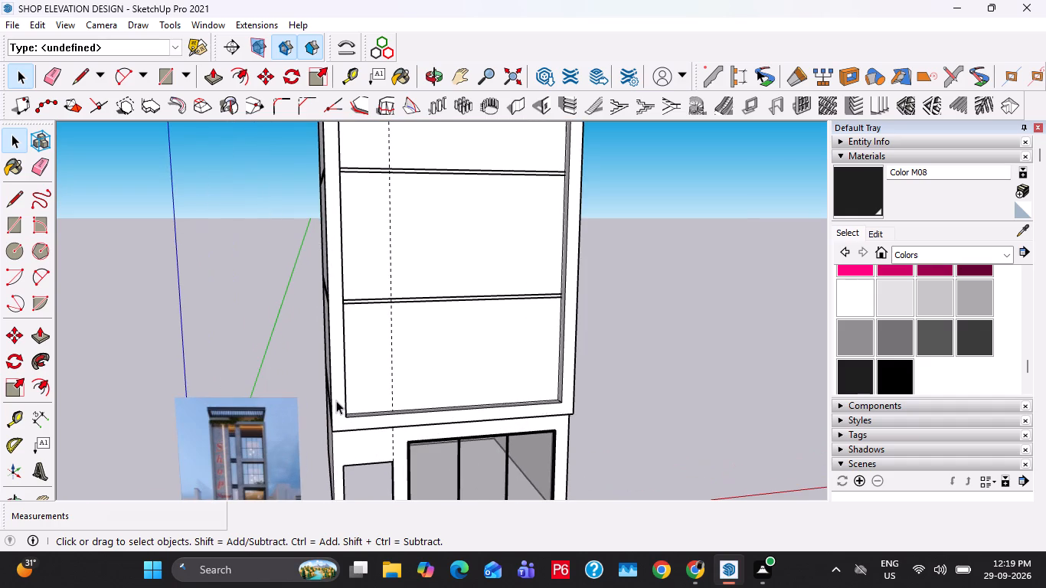
triple_click(336, 400)
right_click(336, 400)
click(395, 261)
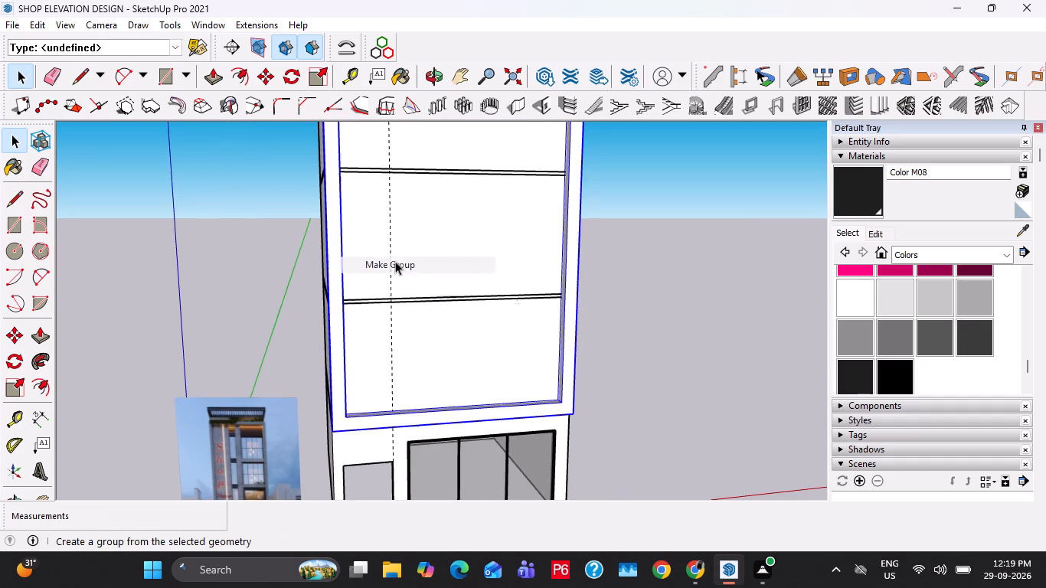
Draw a rectangle about 4' 6" by 34' 8" inside the frame, from its lower-left inner corner up to the vertical guide's top.
middle_drag(390, 353, 319, 347)
scroll(374, 286, up, 5)
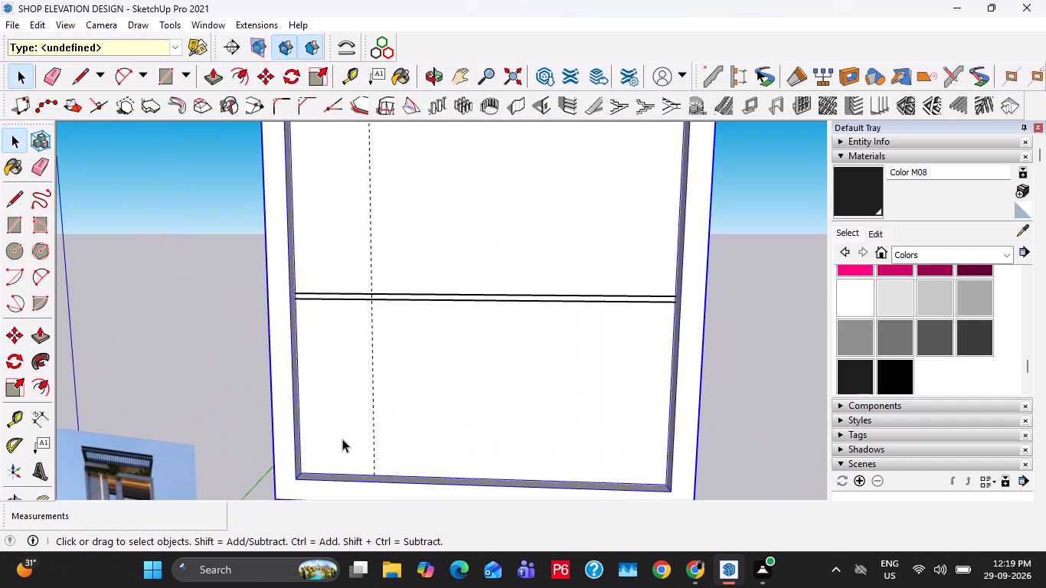
key(r)
click(306, 472)
scroll(470, 324, down, 4)
shift+middle_drag(462, 242, 468, 305)
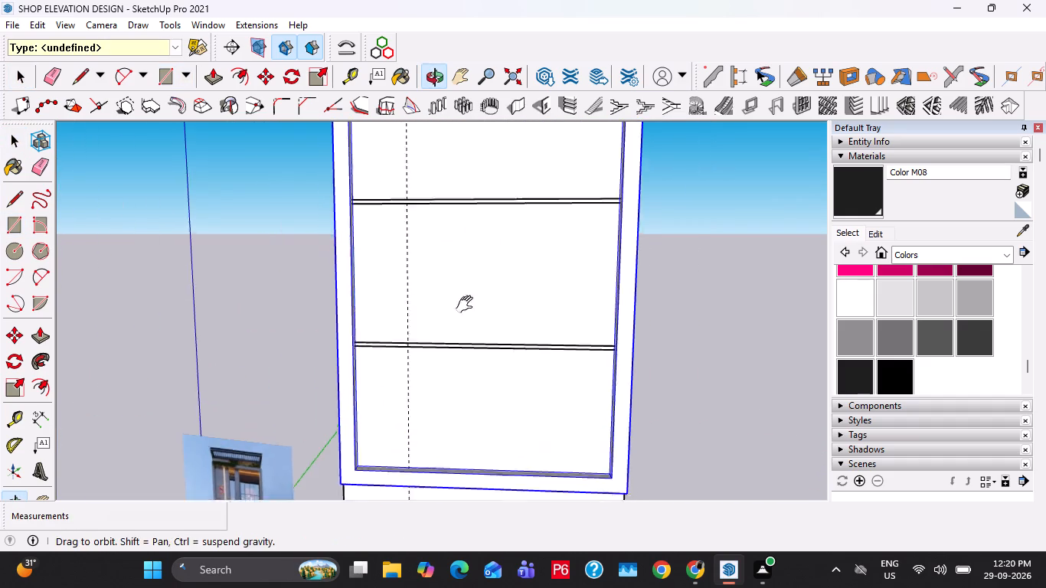
shift+middle_drag(468, 305, 473, 476)
scroll(407, 280, up, 7)
middle_drag(409, 269, 406, 198)
scroll(407, 198, up, 4)
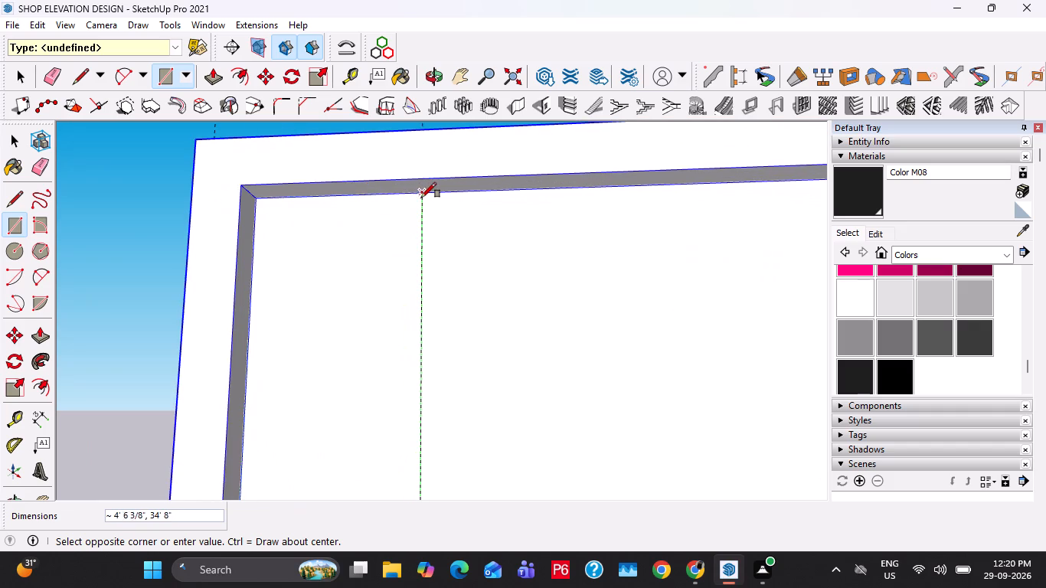
click(421, 198)
scroll(443, 201, down, 20)
scroll(443, 201, down, 1)
key(space)
Push/Pull the vertical sign strip inside the frame outward by 2".
shift+middle_drag(485, 348, 513, 277)
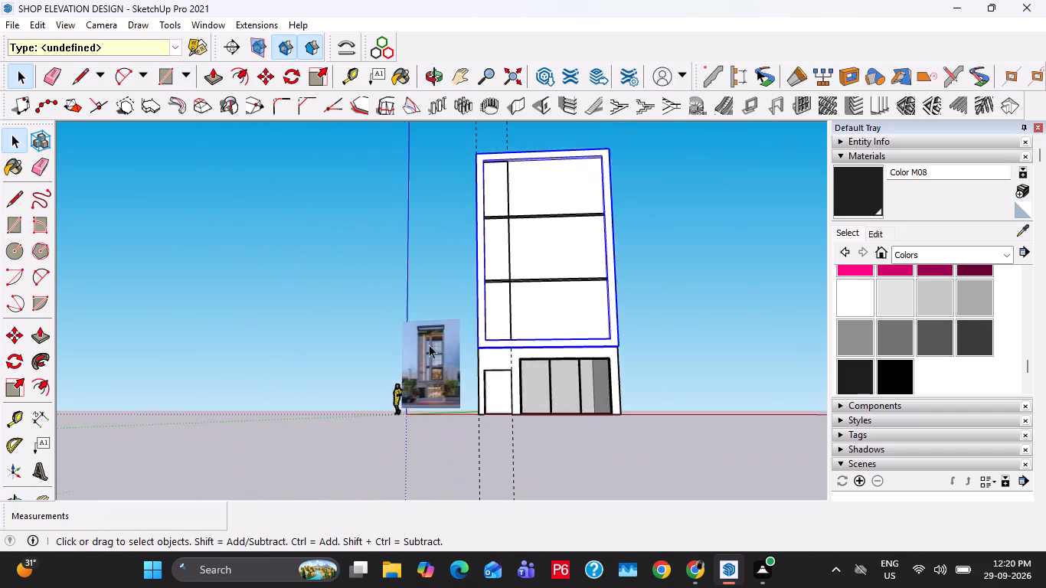
scroll(429, 349, up, 20)
scroll(426, 347, down, 8)
shift+middle_drag(561, 358, 305, 486)
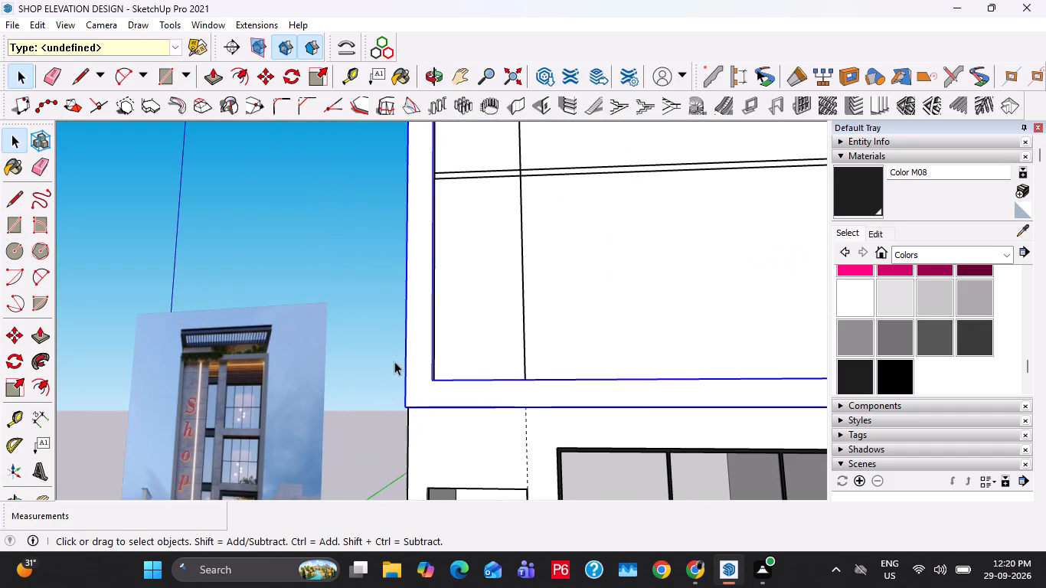
click(484, 328)
key(p)
click(485, 328)
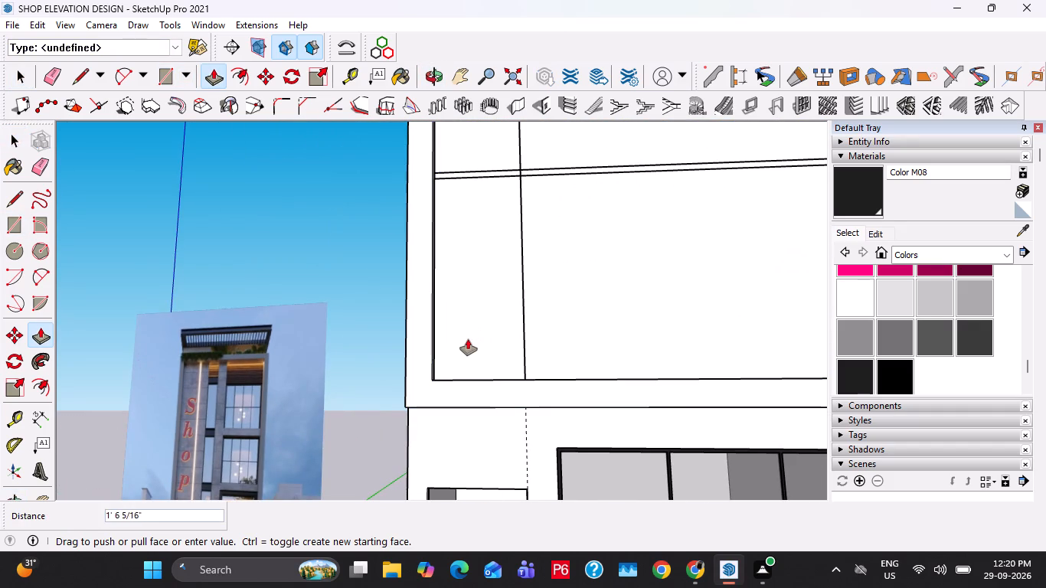
key(2)
key(shift+quotedbl)
key(Return)
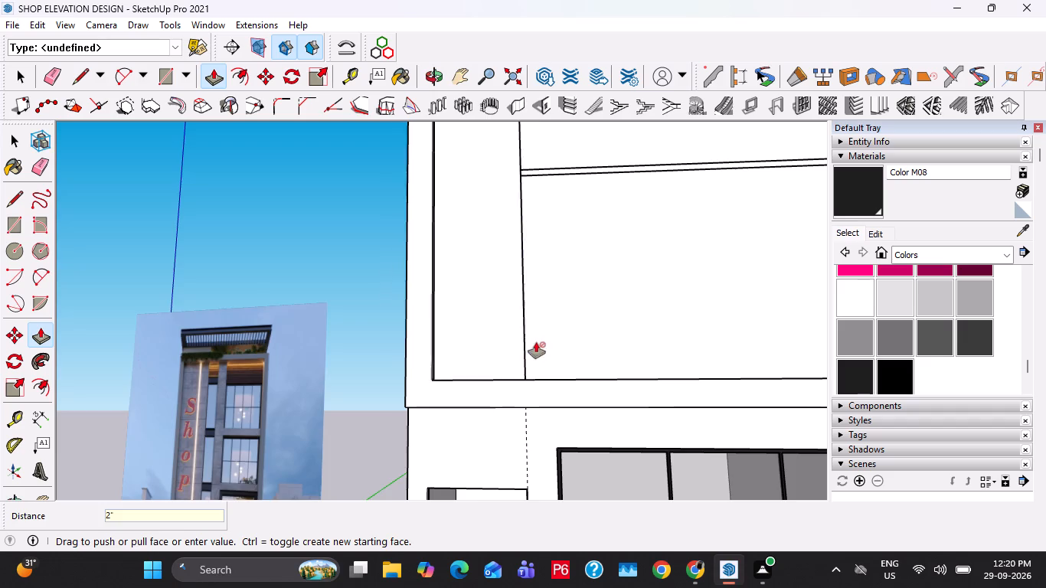
Widen the sign strip by pulling its inner side face 1' 6" across the facade.
middle_drag(535, 344, 356, 409)
scroll(327, 446, up, 4)
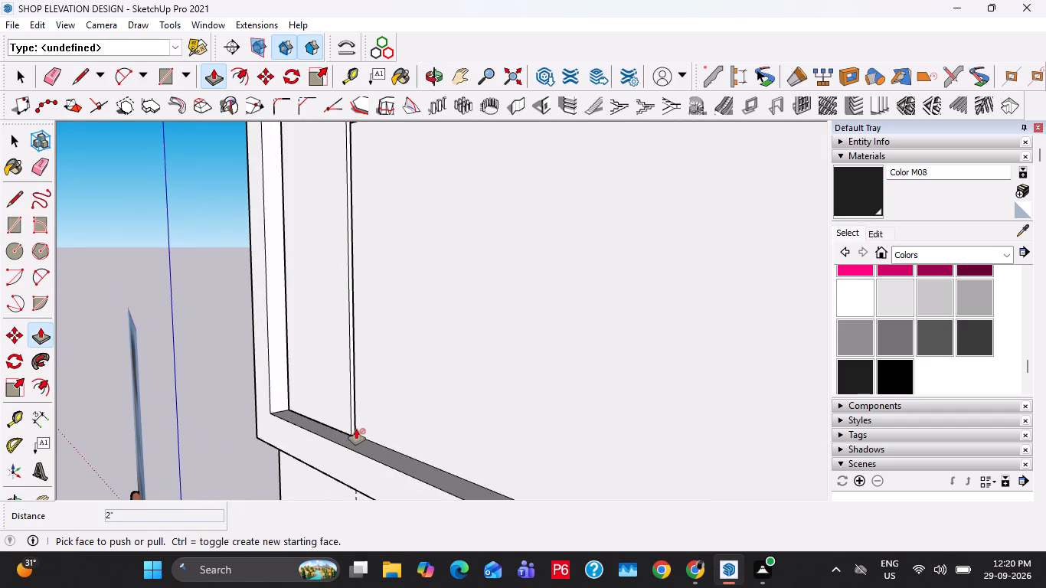
click(354, 430)
text(1'6")
key(Return)
key(space)
scroll(433, 400, down, 4)
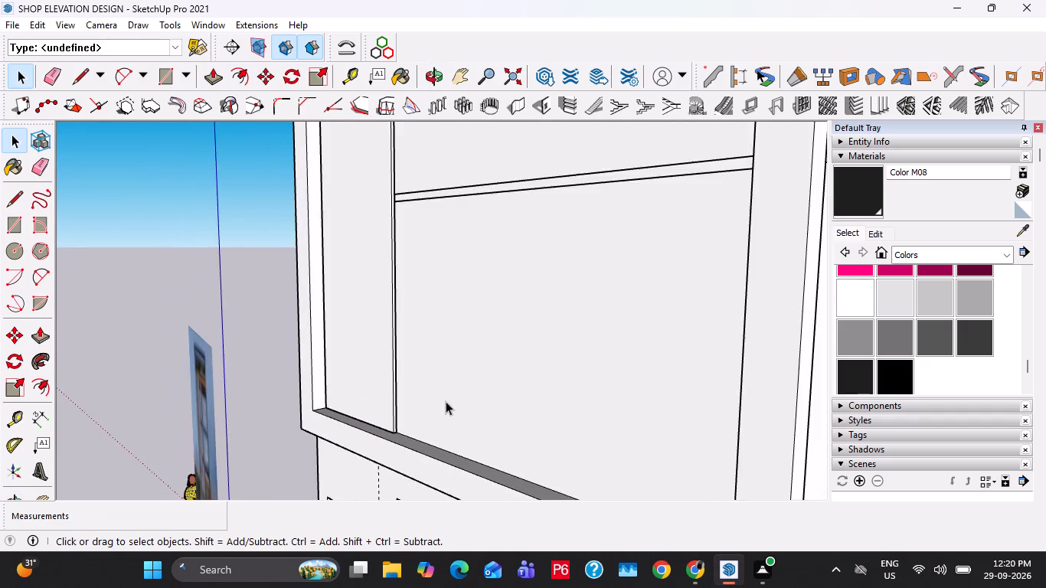
Select the whole vertical sign strip and make it a group.
middle_drag(459, 400, 569, 401)
key(space)
triple_click(453, 387)
right_click(453, 387)
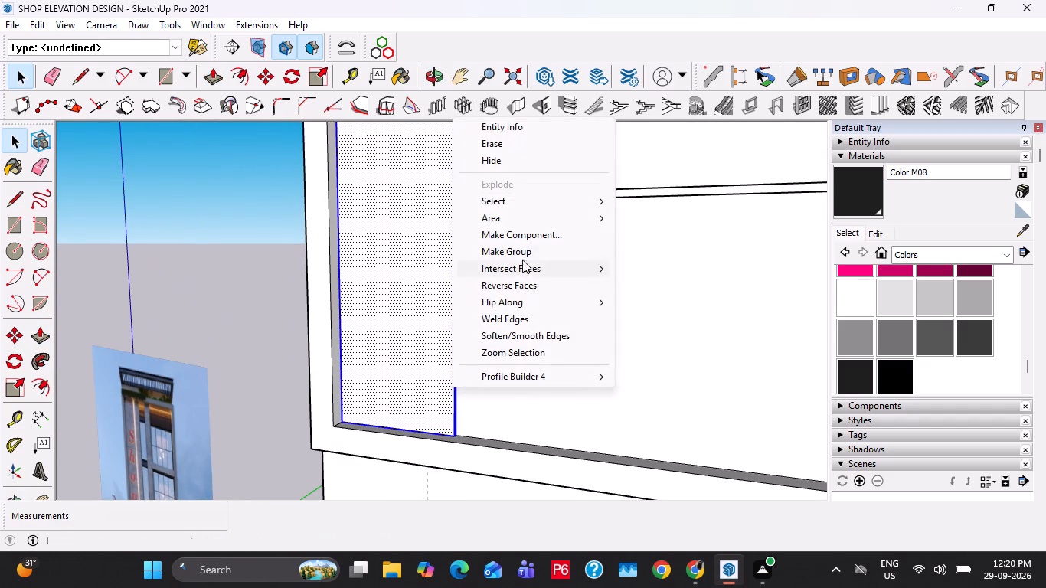
click(521, 253)
Place a vertical guide 2' from the sign strip's inner side edge, across the facade.
middle_drag(376, 406, 472, 395)
scroll(467, 402, down, 3)
shift+middle_drag(366, 462, 337, 388)
scroll(229, 395, up, 6)
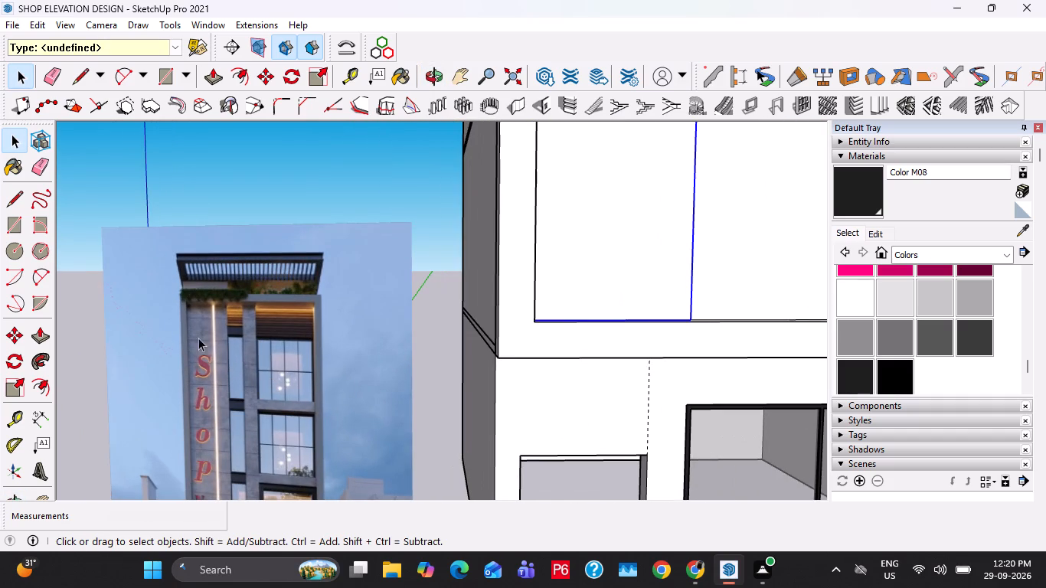
scroll(177, 327, down, 4)
shift+middle_drag(536, 333, 391, 348)
shift+scroll(395, 328, down, 1)
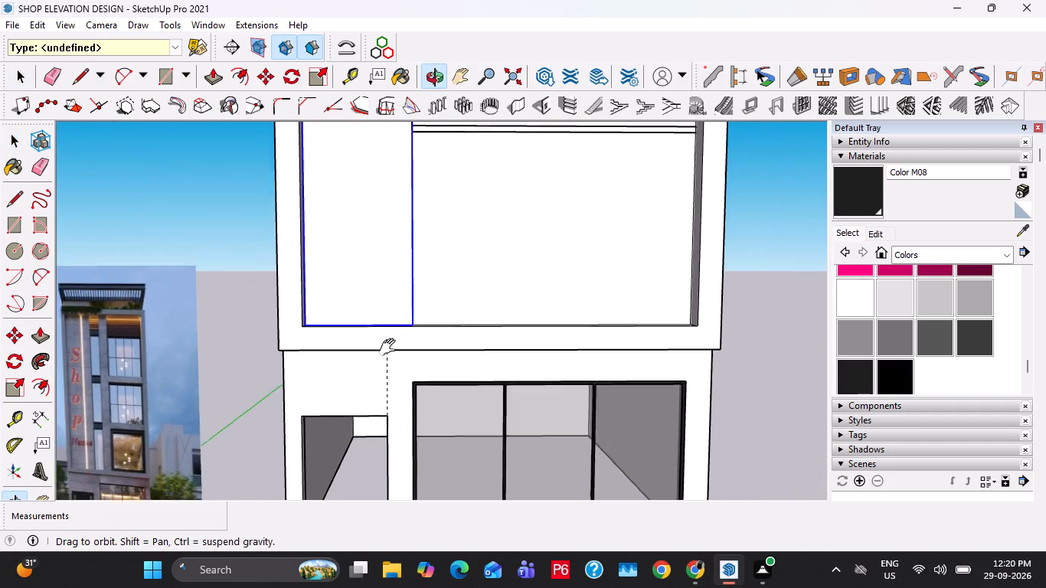
shift+middle_drag(391, 348, 389, 425)
middle_drag(501, 353, 450, 380)
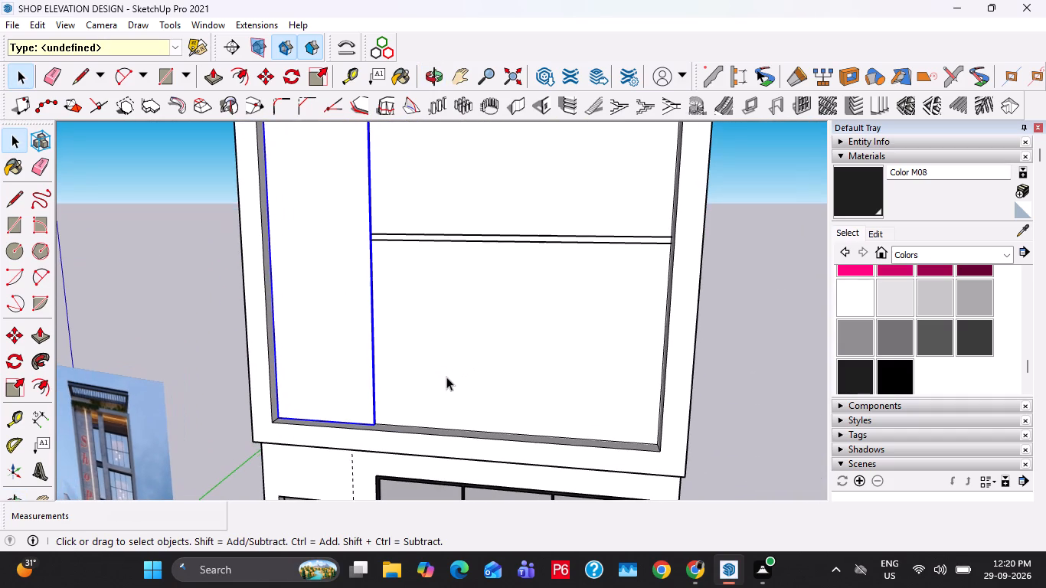
scroll(391, 371, up, 18)
key(t)
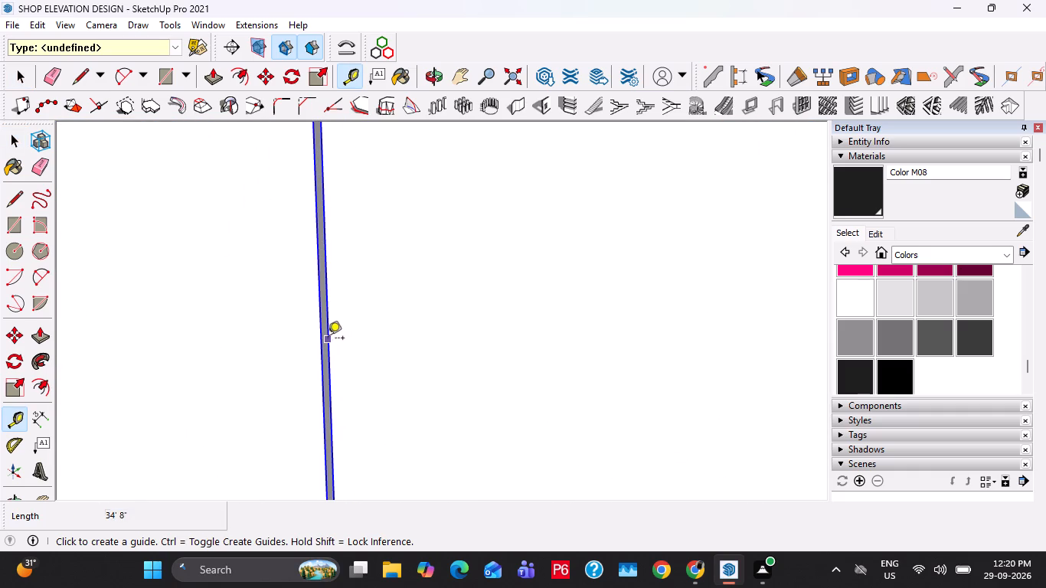
click(328, 339)
key(2)
key(apostrophe)
key(Return)
Place a second vertical guide 1' 6" beyond the first one, further away from the sign strip.
scroll(402, 339, down, 7)
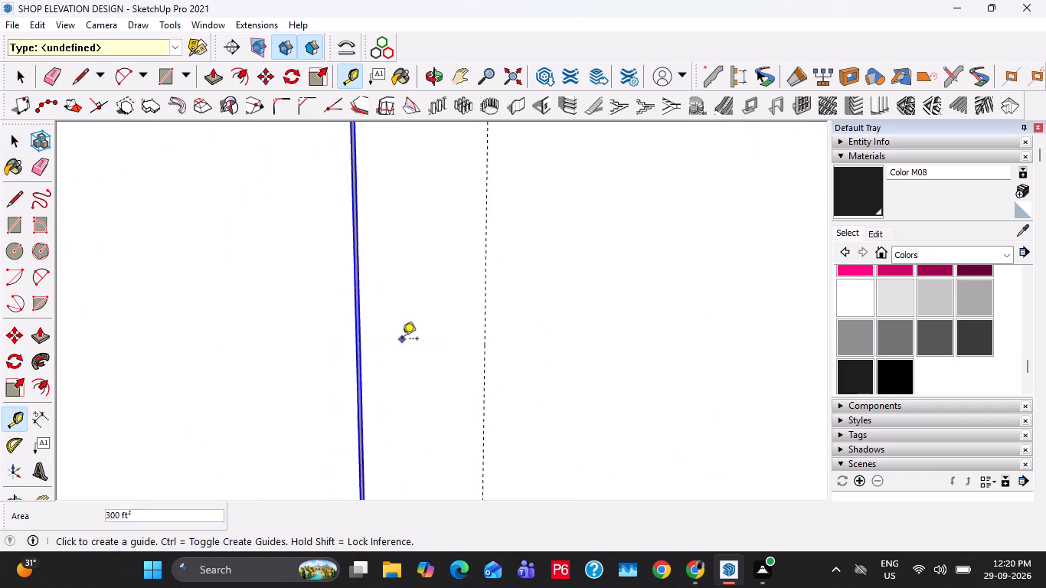
scroll(402, 340, down, 11)
shift+middle_drag(466, 344, 570, 351)
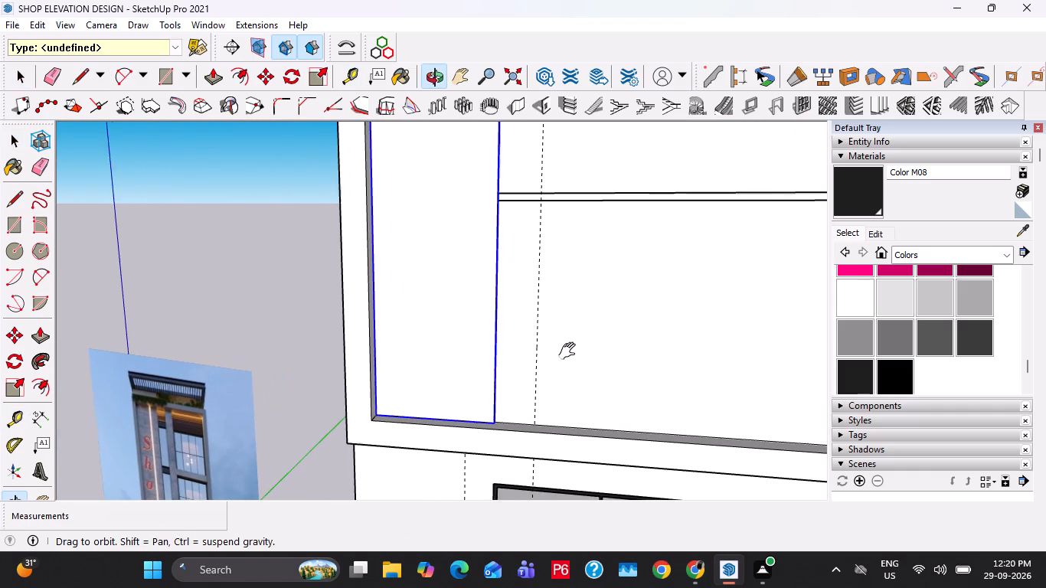
shift+middle_drag(570, 351, 570, 352)
click(538, 325)
scroll(566, 326, down, 3)
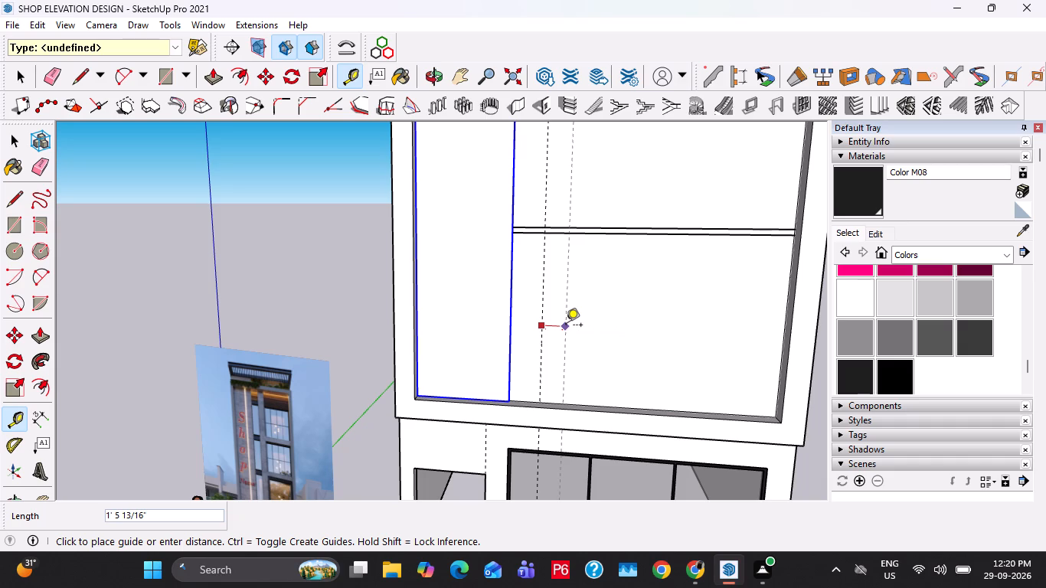
text(1'6")
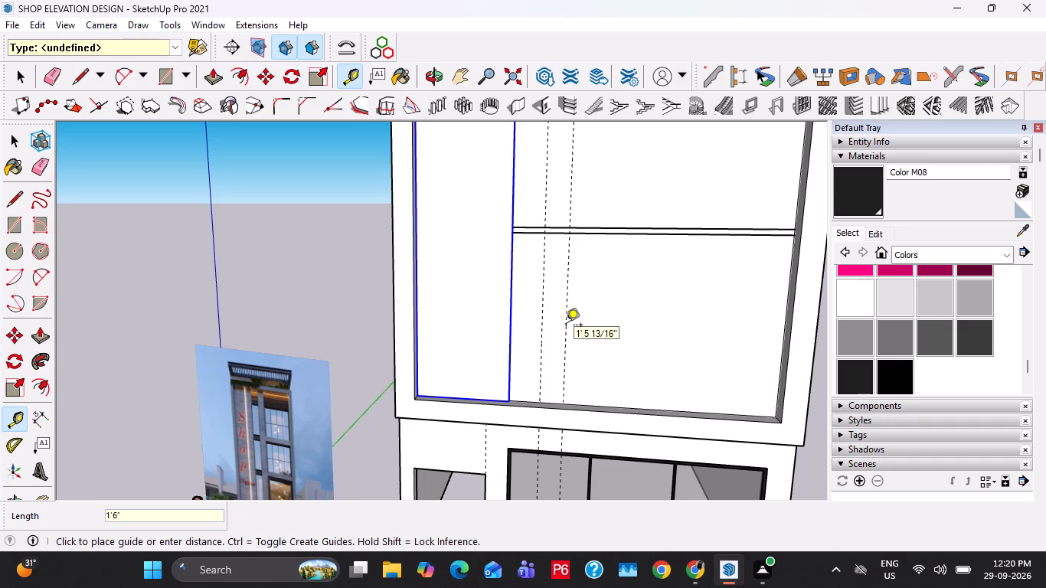
key(Return)
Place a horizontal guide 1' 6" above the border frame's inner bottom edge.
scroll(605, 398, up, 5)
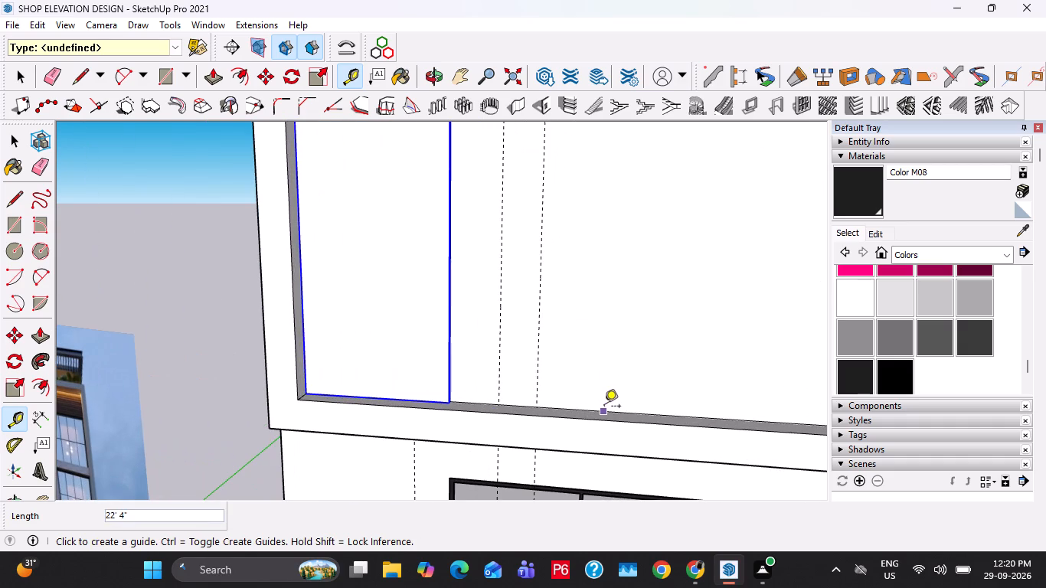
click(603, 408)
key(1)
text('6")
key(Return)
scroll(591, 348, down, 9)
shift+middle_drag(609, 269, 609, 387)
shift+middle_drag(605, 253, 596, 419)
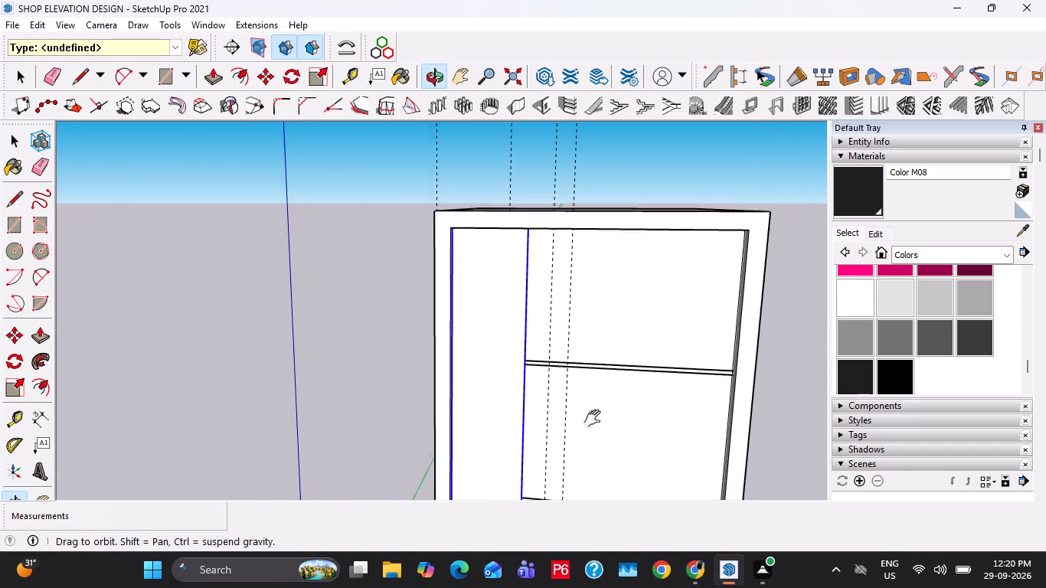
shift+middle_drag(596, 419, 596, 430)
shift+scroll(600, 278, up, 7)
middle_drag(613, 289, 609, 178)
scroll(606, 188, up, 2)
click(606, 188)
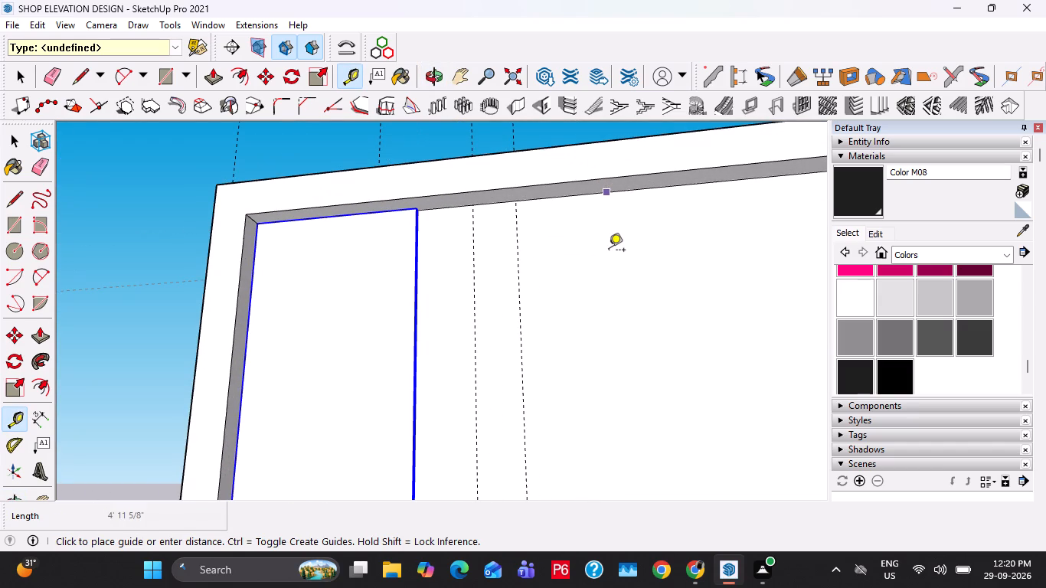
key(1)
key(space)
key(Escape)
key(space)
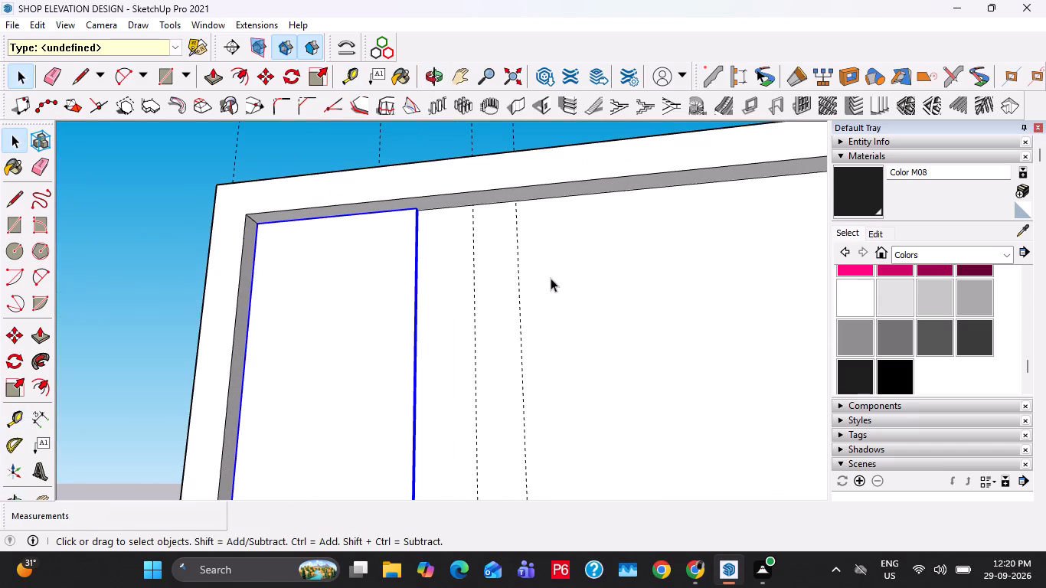
Place a horizontal guide 1' 6" below the border frame's inner top edge.
key(t)
click(583, 198)
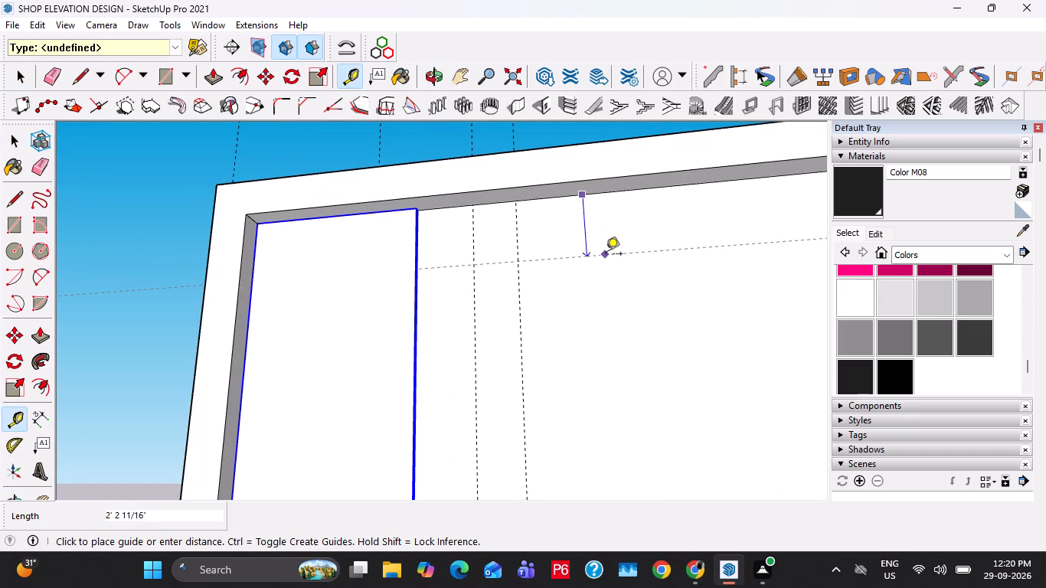
key(1)
text('6")
key(Return)
scroll(510, 260, down, 4)
scroll(788, 275, up, 2)
scroll(794, 272, down, 10)
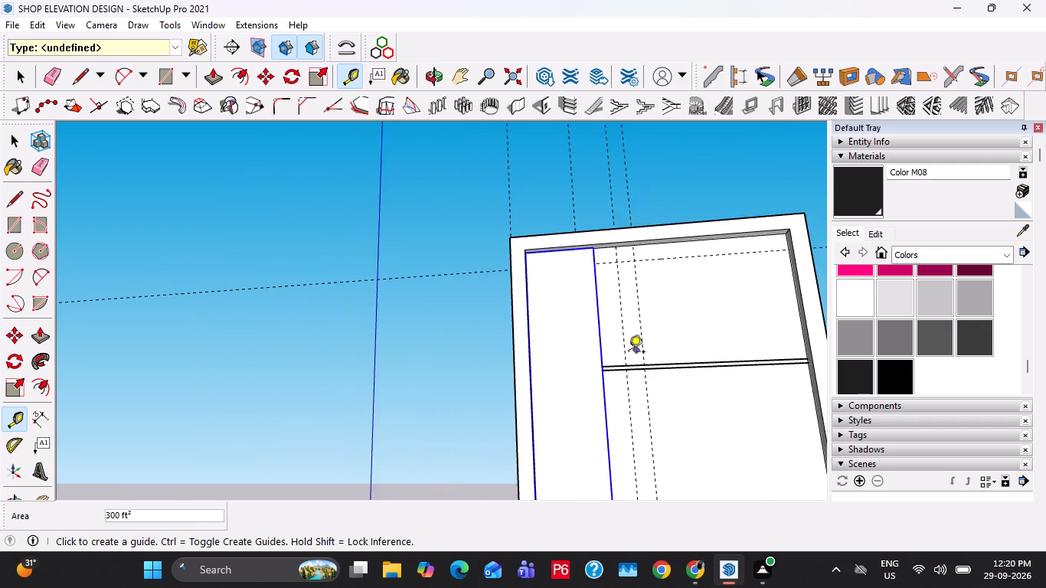
Examine the reference photo for the vertical pillar and window bands beside the sign panel.
shift+middle_drag(625, 357, 623, 368)
scroll(612, 351, down, 11)
middle_drag(504, 447, 508, 344)
scroll(513, 367, up, 8)
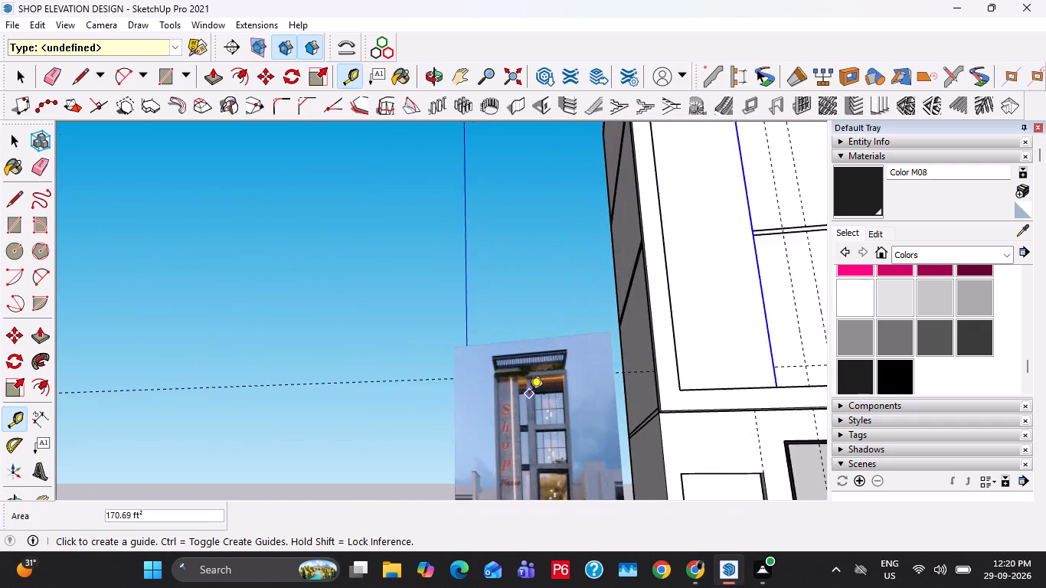
scroll(529, 394, up, 12)
scroll(564, 381, down, 4)
middle_drag(581, 357, 484, 394)
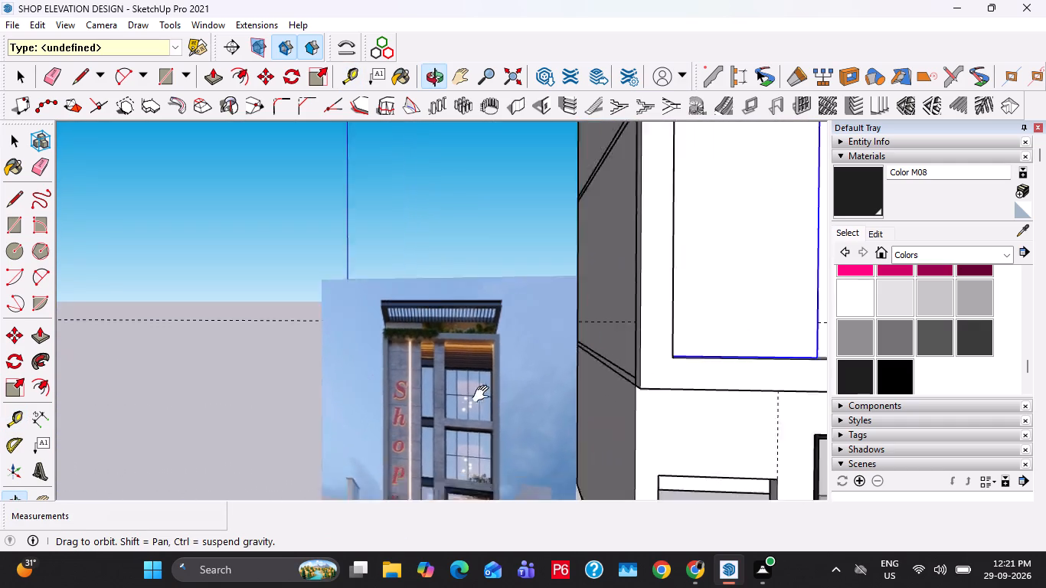
middle_drag(484, 394, 373, 364)
scroll(353, 355, down, 7)
key(space)
Draw a 1' 6" wide rectangle between the two vertical guides, from the frame's inner bottom edge to its inner top edge.
scroll(577, 318, up, 9)
middle_drag(579, 354, 564, 394)
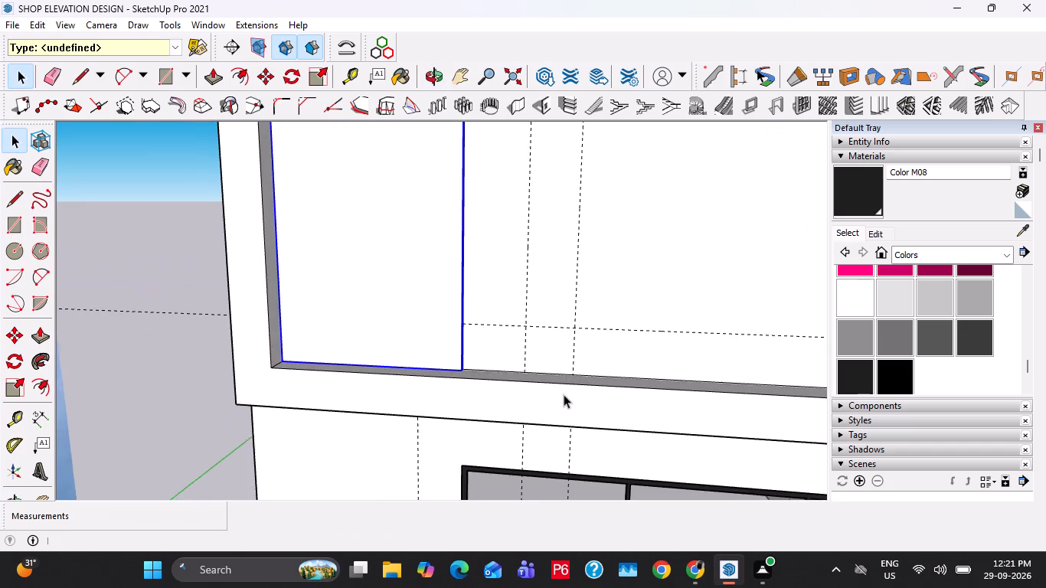
scroll(564, 389, up, 2)
key(r)
click(574, 368)
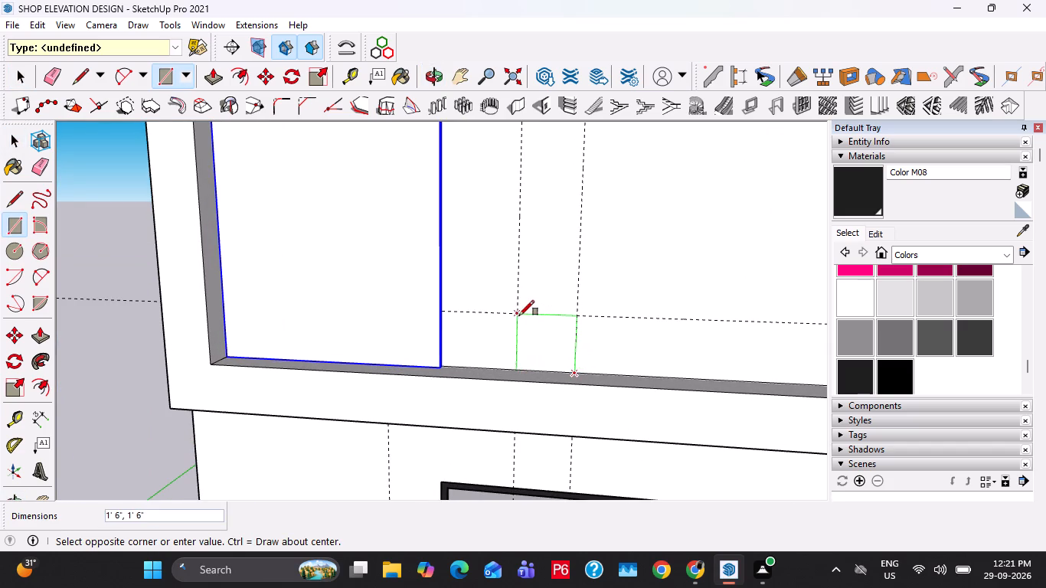
scroll(538, 275, down, 20)
shift+middle_drag(576, 244, 583, 477)
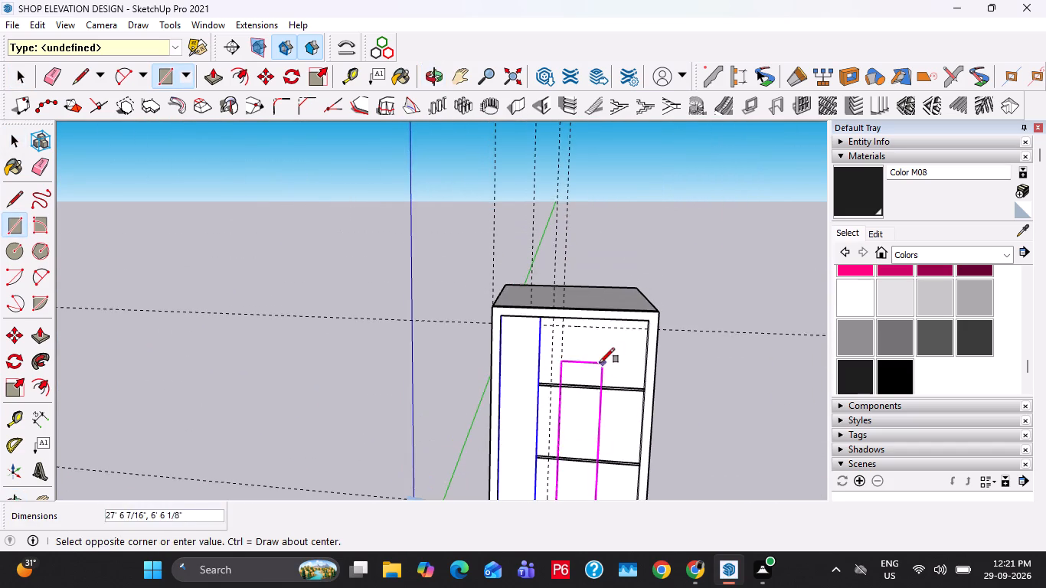
middle_drag(594, 355, 590, 286)
scroll(589, 299, up, 20)
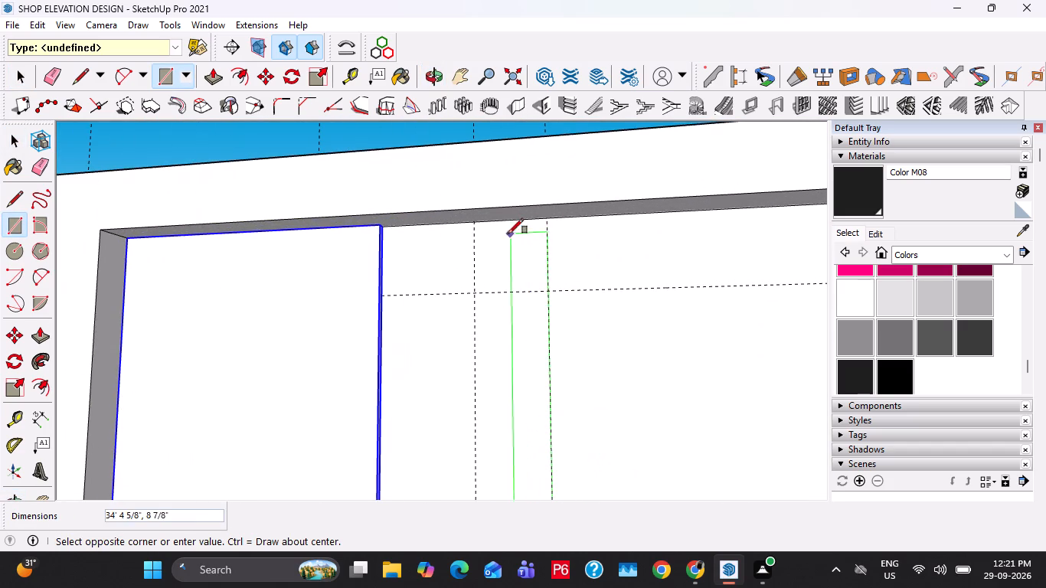
click(474, 224)
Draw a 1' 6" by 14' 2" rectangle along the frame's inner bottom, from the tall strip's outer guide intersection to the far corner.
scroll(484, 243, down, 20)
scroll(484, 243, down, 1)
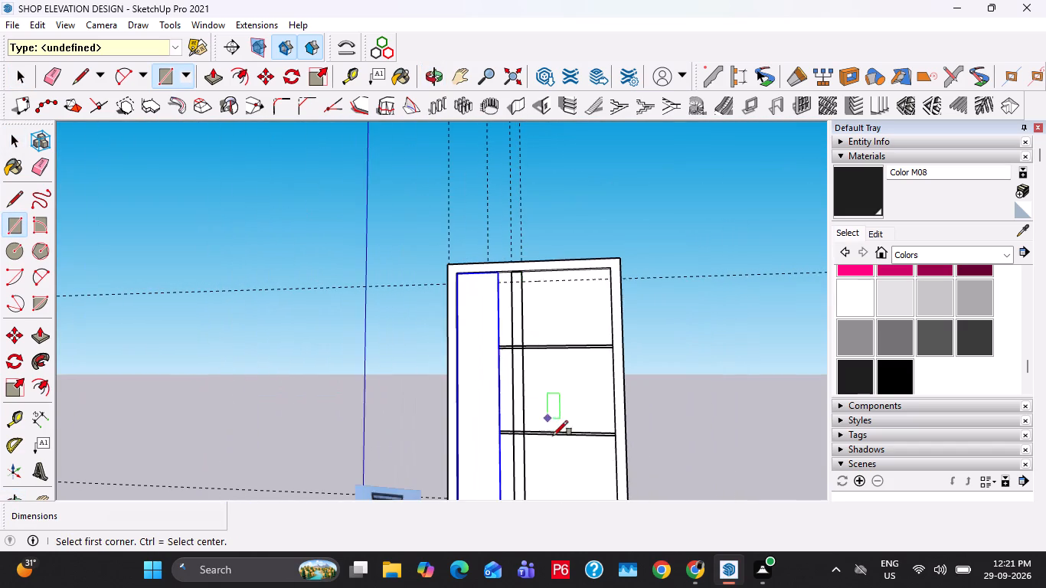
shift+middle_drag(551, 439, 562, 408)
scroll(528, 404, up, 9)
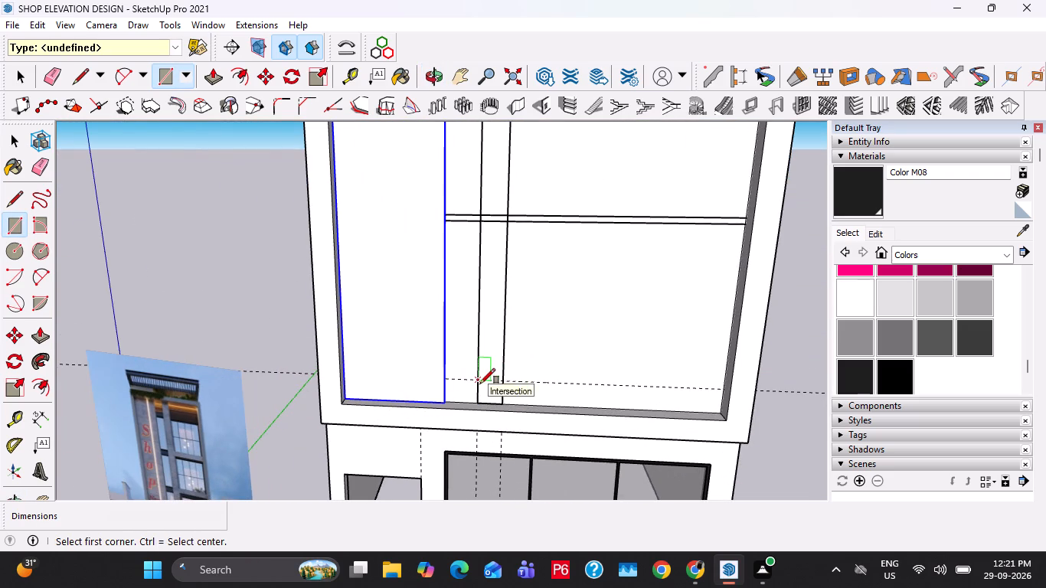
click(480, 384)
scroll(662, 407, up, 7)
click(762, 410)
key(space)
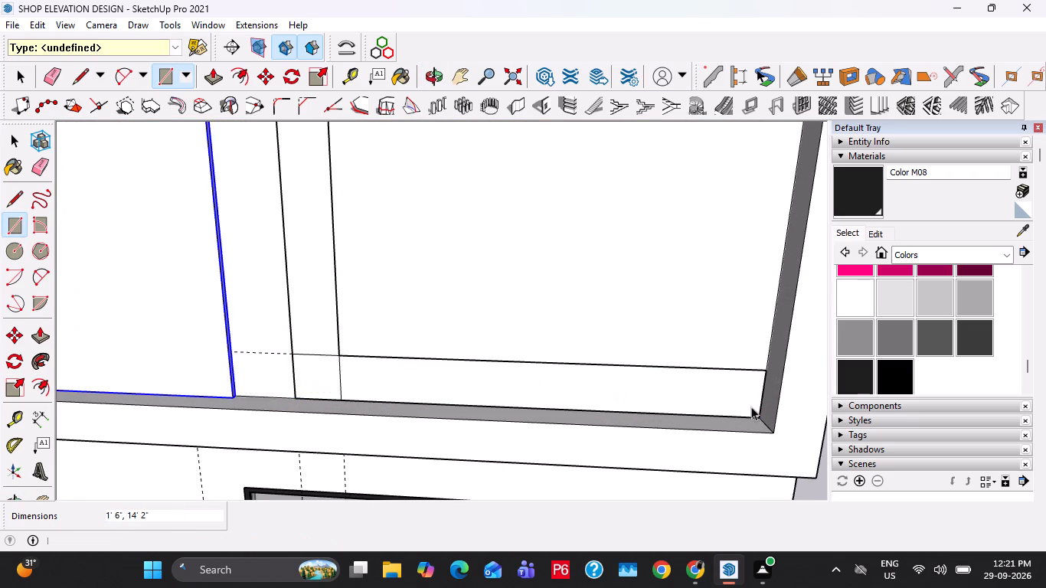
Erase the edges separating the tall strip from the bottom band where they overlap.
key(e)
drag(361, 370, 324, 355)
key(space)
Push/Pull the merged L-shaped face outward 1', flush with the front of the border frame.
click(328, 373)
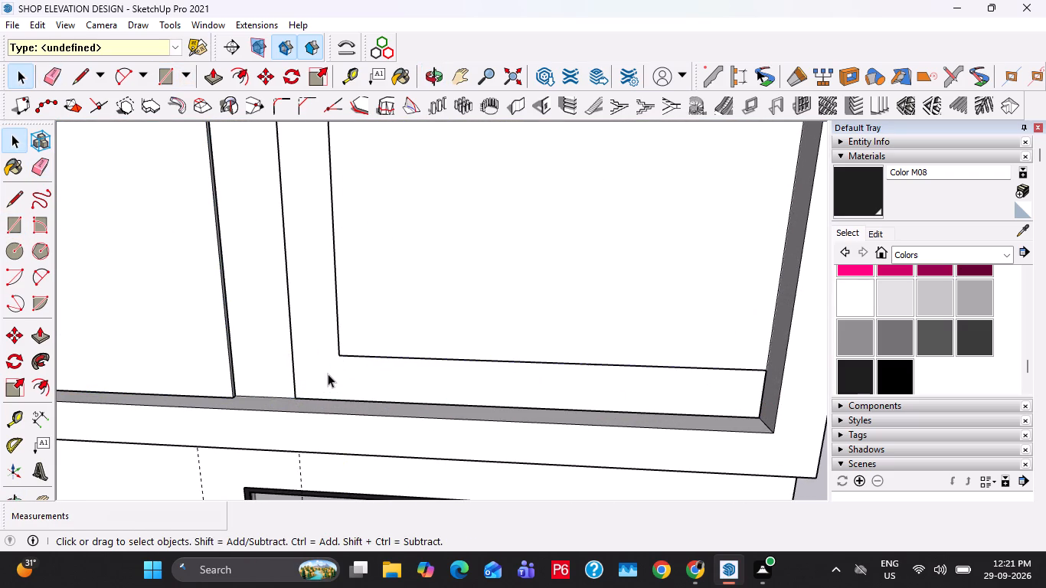
key(p)
click(328, 374)
middle_drag(335, 391, 372, 381)
scroll(374, 381, down, 6)
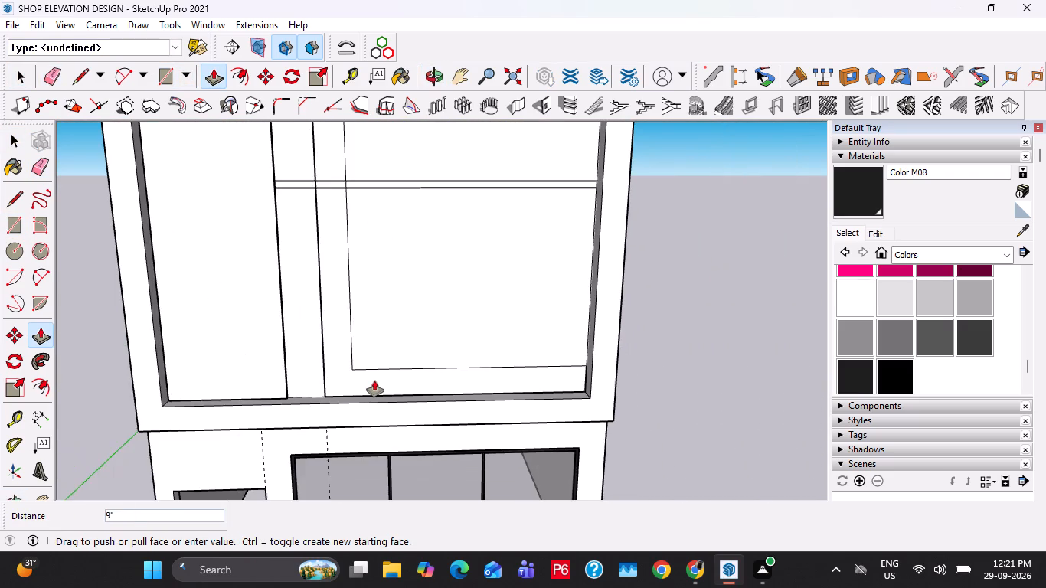
click(610, 309)
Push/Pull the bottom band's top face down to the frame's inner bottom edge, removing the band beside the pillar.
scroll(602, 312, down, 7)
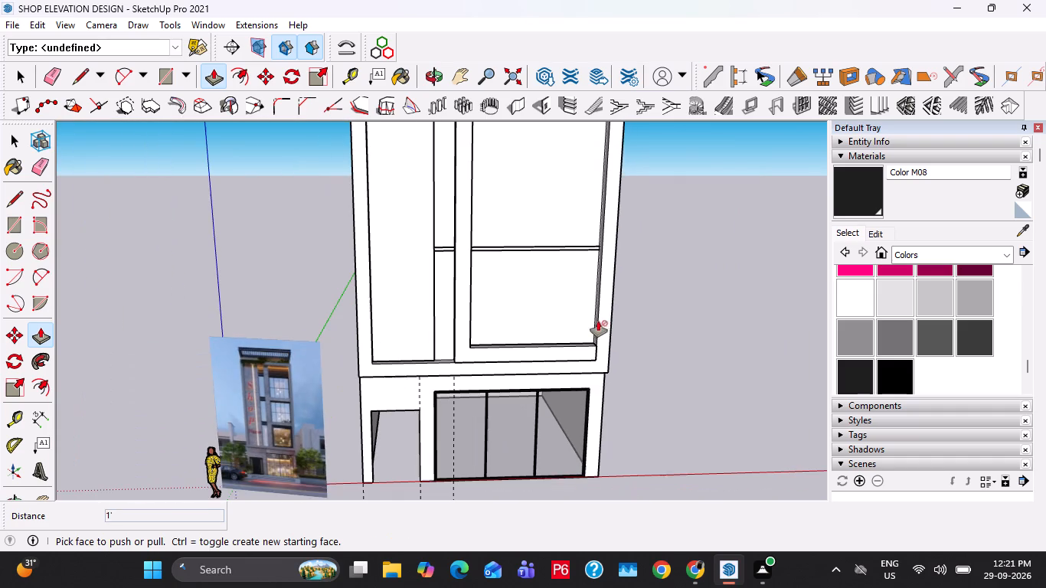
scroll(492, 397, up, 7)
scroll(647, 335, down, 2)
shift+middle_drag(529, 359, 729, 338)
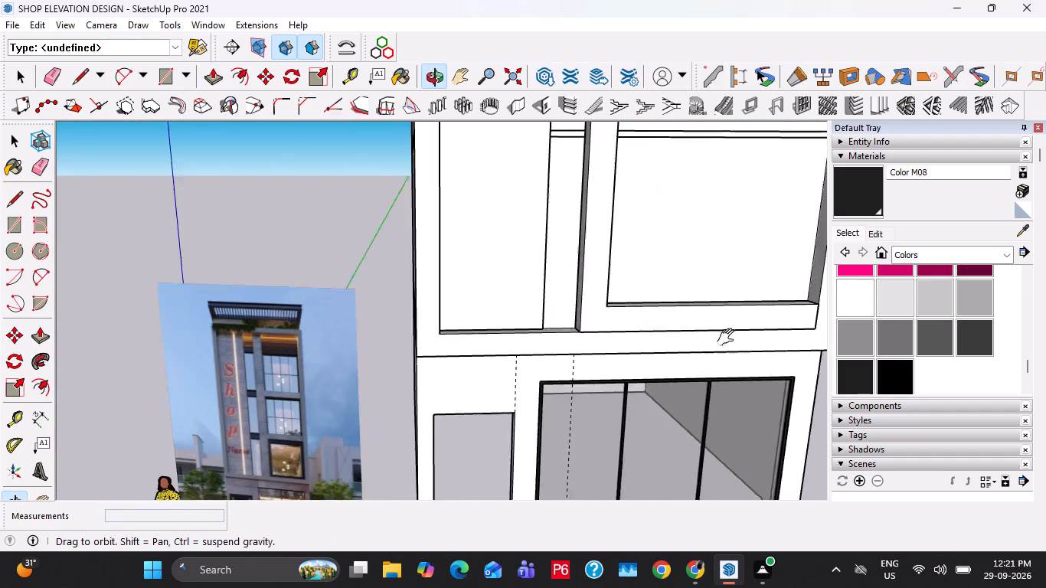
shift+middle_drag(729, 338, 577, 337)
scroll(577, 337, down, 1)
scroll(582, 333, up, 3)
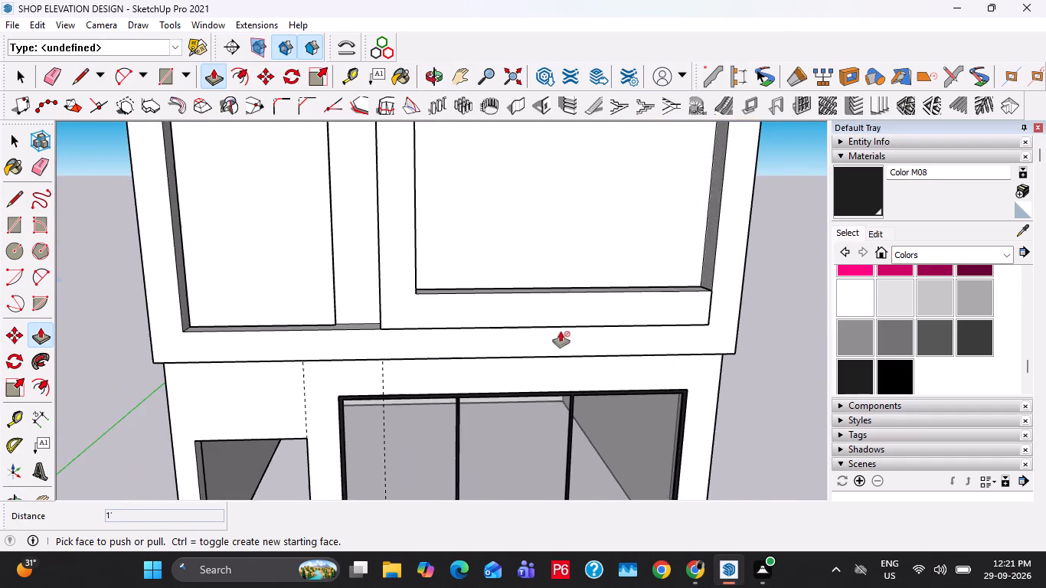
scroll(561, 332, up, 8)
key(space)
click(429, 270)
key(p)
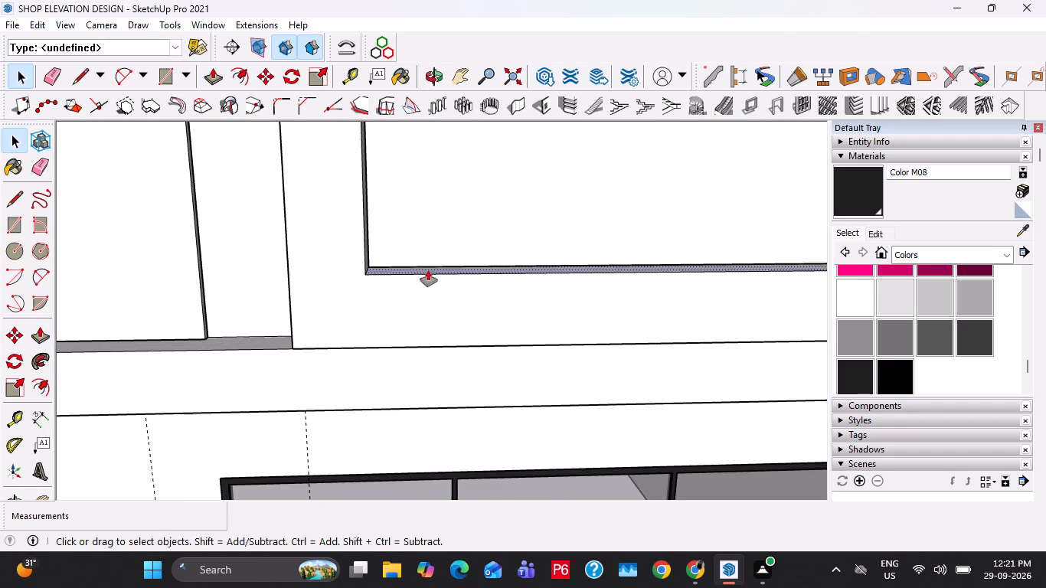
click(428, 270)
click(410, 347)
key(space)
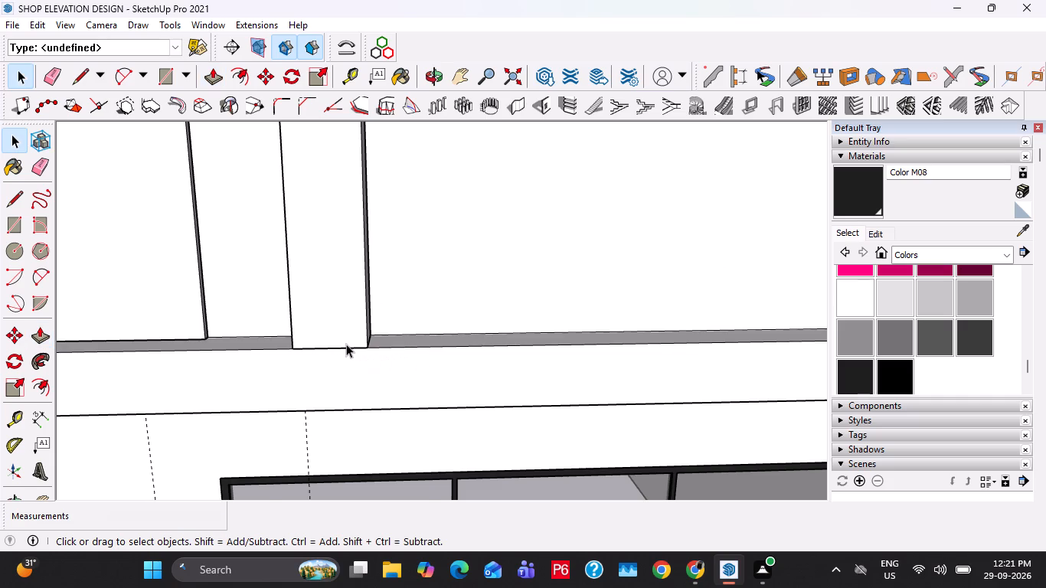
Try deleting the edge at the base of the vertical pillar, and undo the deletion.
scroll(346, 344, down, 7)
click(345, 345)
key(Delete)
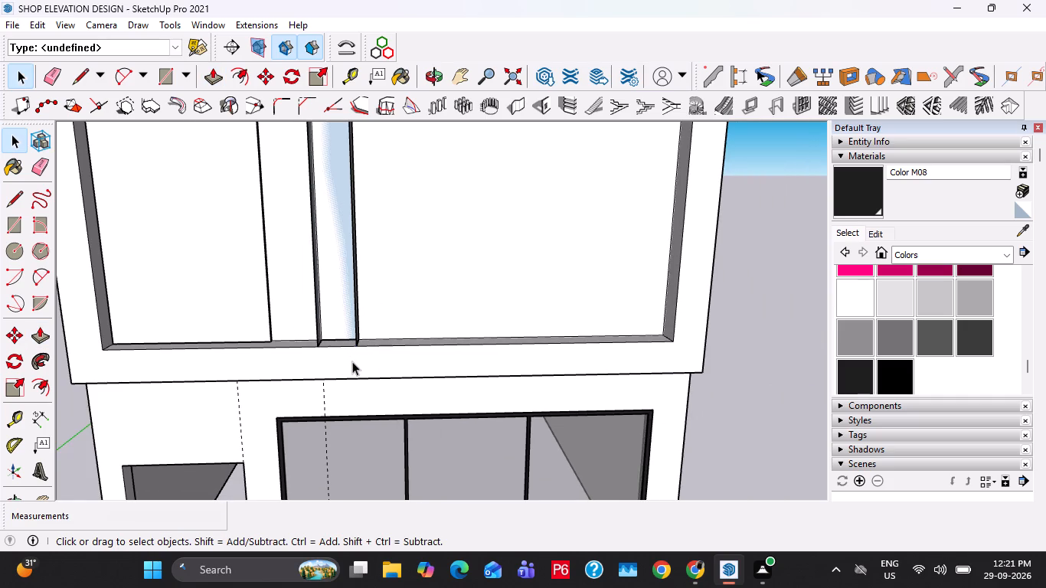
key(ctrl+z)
Draw a line across the pillar's inner side face, level with the bottom edge of the upper floor band behind it.
click(359, 361)
scroll(381, 351, down, 12)
shift+middle_drag(417, 322, 435, 371)
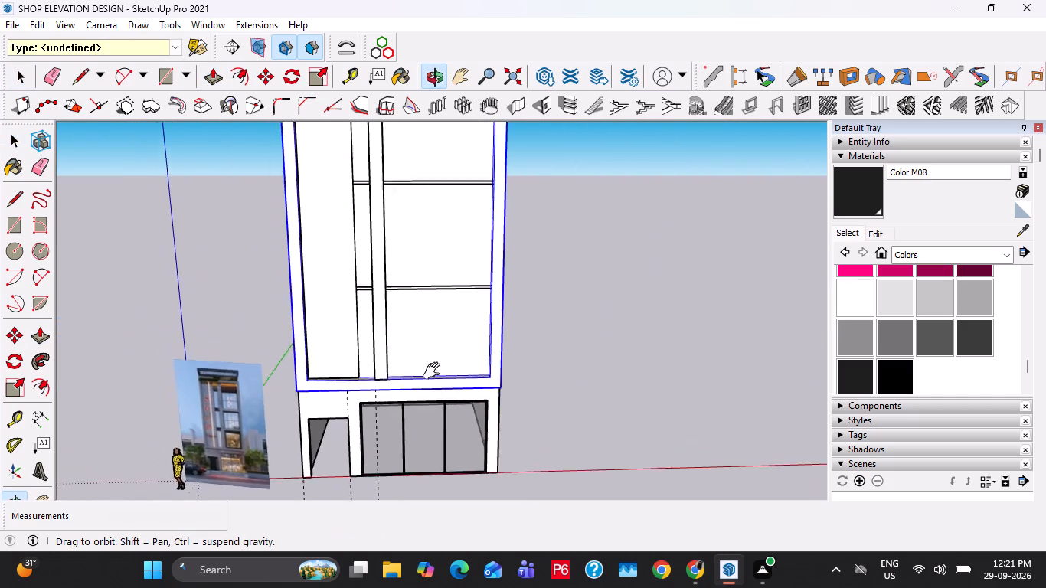
shift+middle_drag(435, 371, 517, 332)
scroll(305, 417, up, 2)
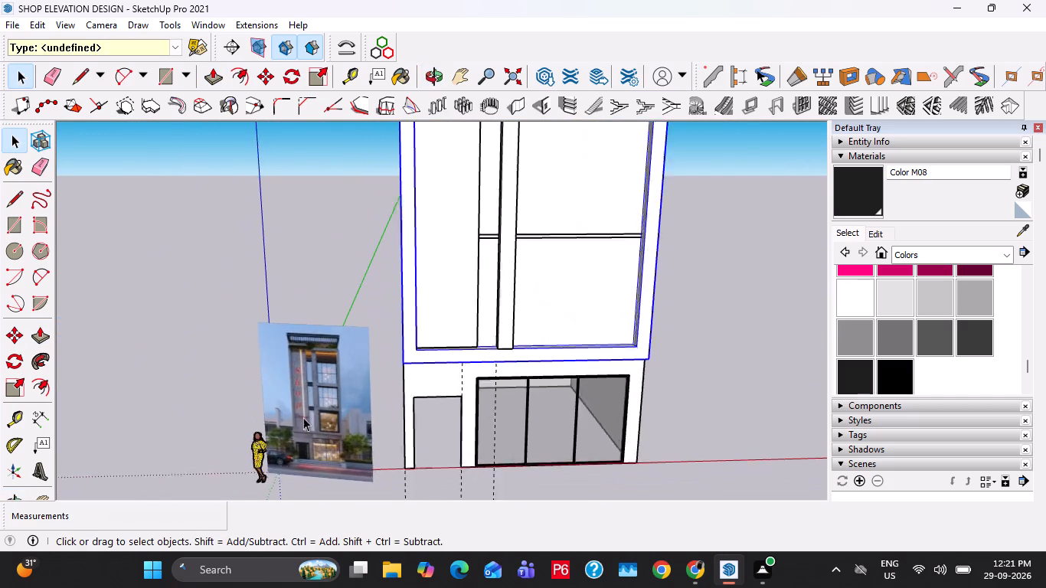
scroll(303, 417, up, 2)
shift+middle_drag(603, 267, 510, 461)
shift+middle_drag(557, 306, 437, 437)
scroll(404, 353, up, 9)
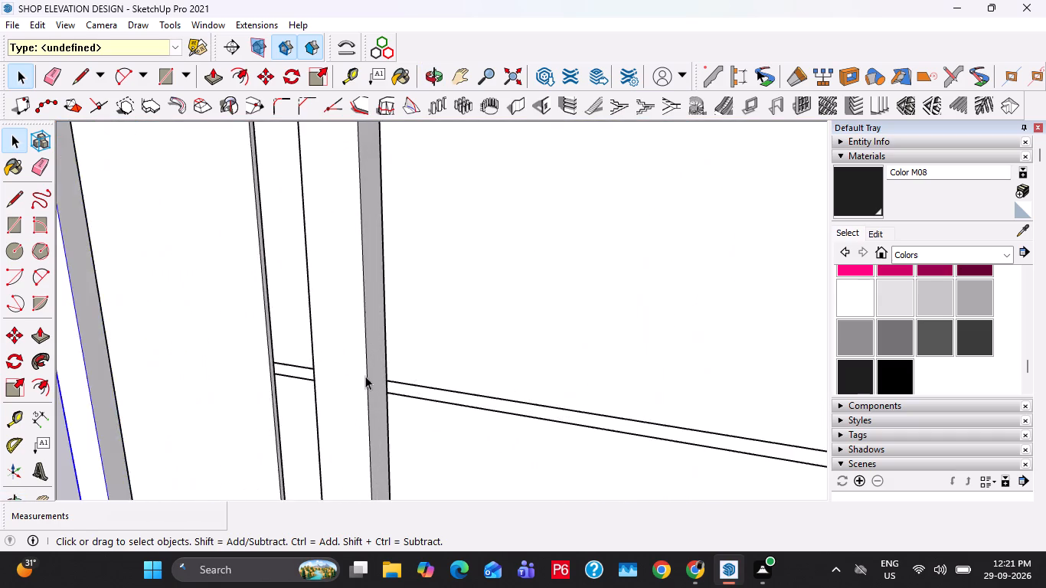
scroll(365, 376, up, 13)
click(371, 377)
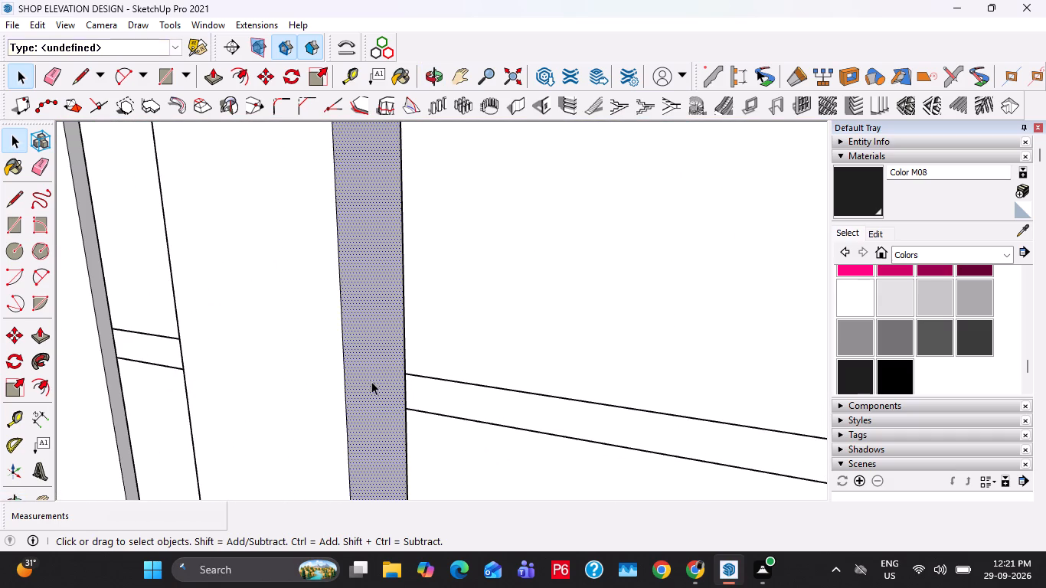
key(l)
click(408, 408)
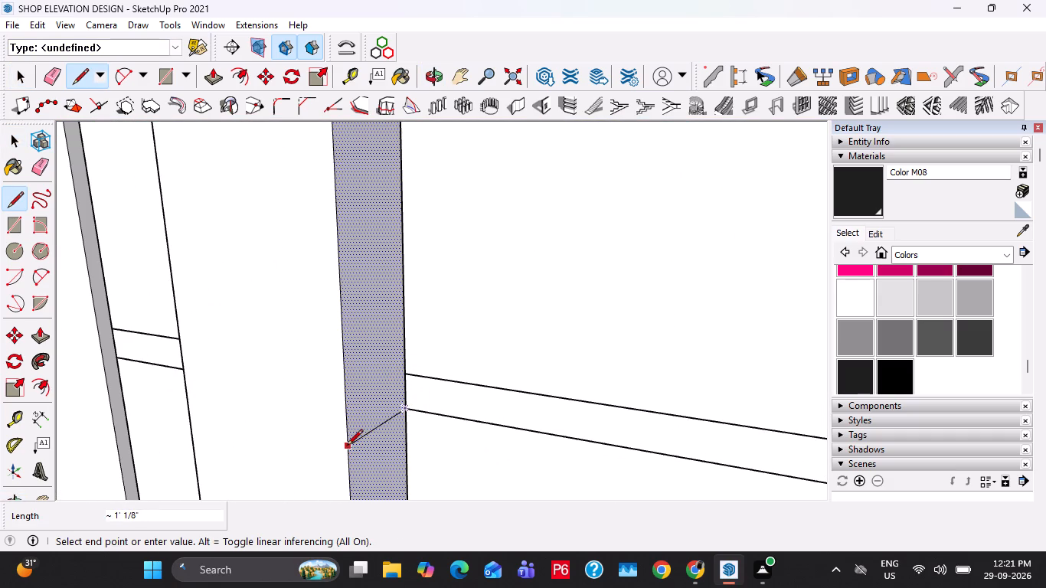
key(Left)
click(350, 461)
key(space)
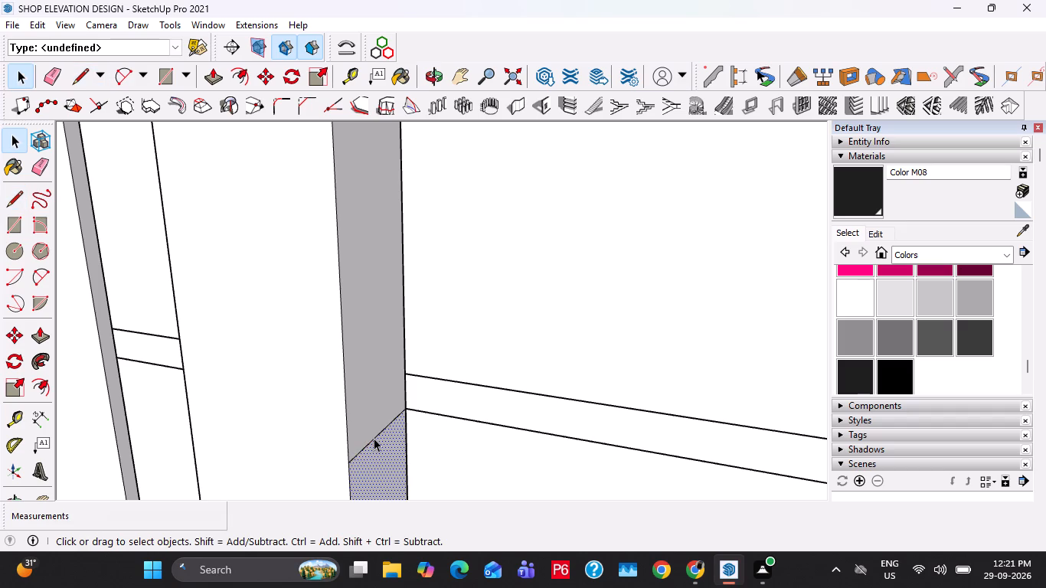
Copy the line 1'6" up the pillar's side face.
click(374, 438)
key(m)
click(406, 414)
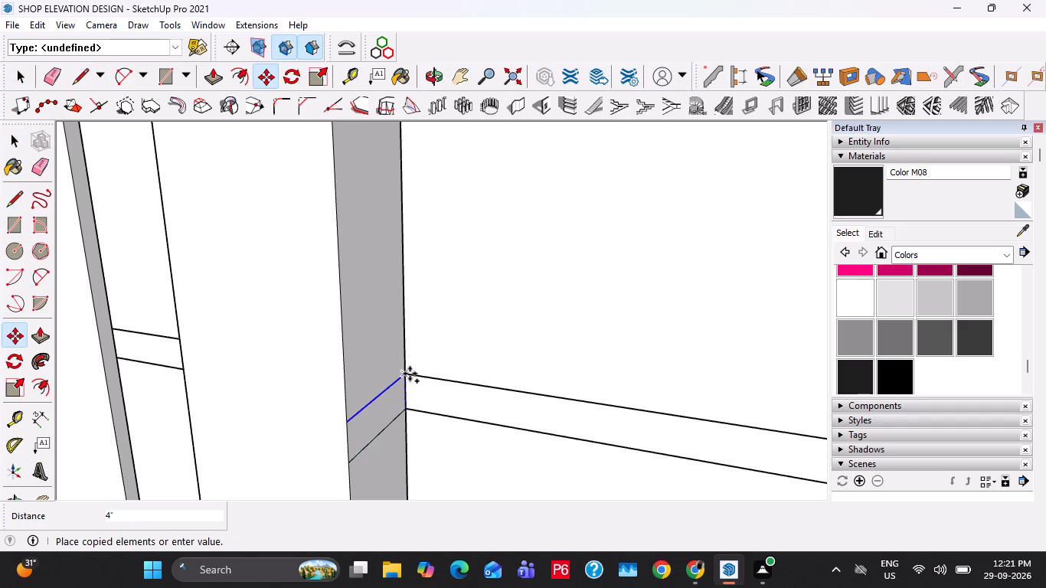
key(1)
text('6")
key(Return)
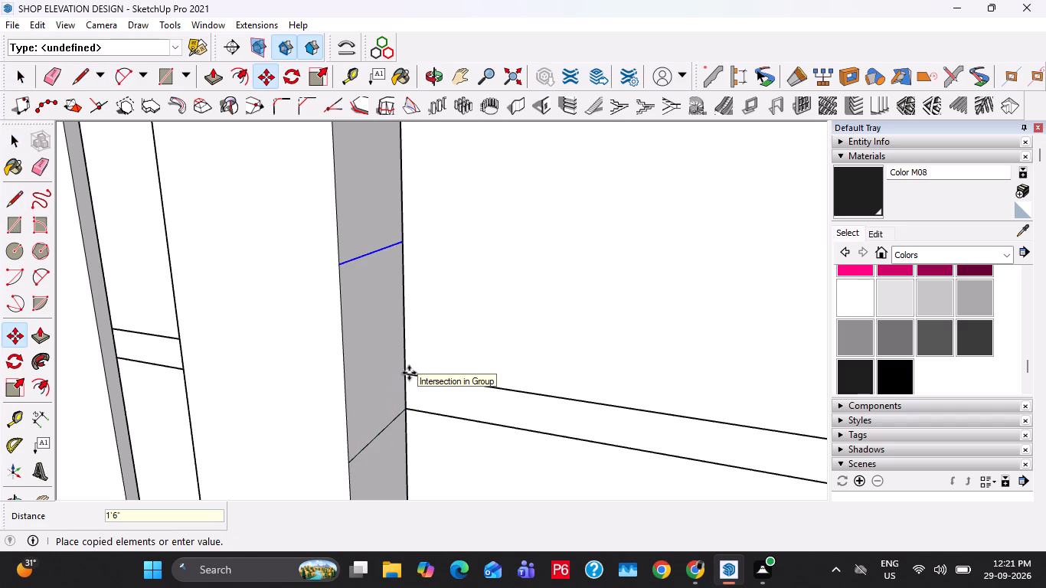
Push/Pull the marked 1'6" strip from the pillar across to the border frame's inner side as a horizontal band.
key(space)
click(392, 380)
scroll(391, 380, down, 5)
key(p)
click(391, 380)
scroll(426, 371, down, 14)
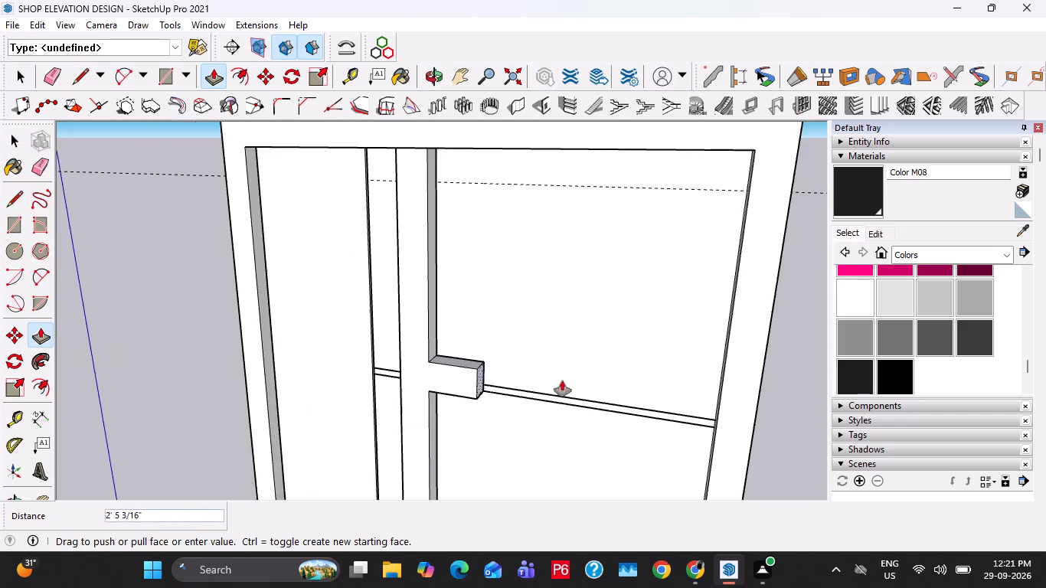
shift+middle_drag(655, 389, 628, 390)
click(696, 361)
key(space)
Draw a line across the pillar's inner side face at the bottom edge of the lower floor band.
scroll(567, 321, down, 5)
middle_drag(512, 411, 496, 326)
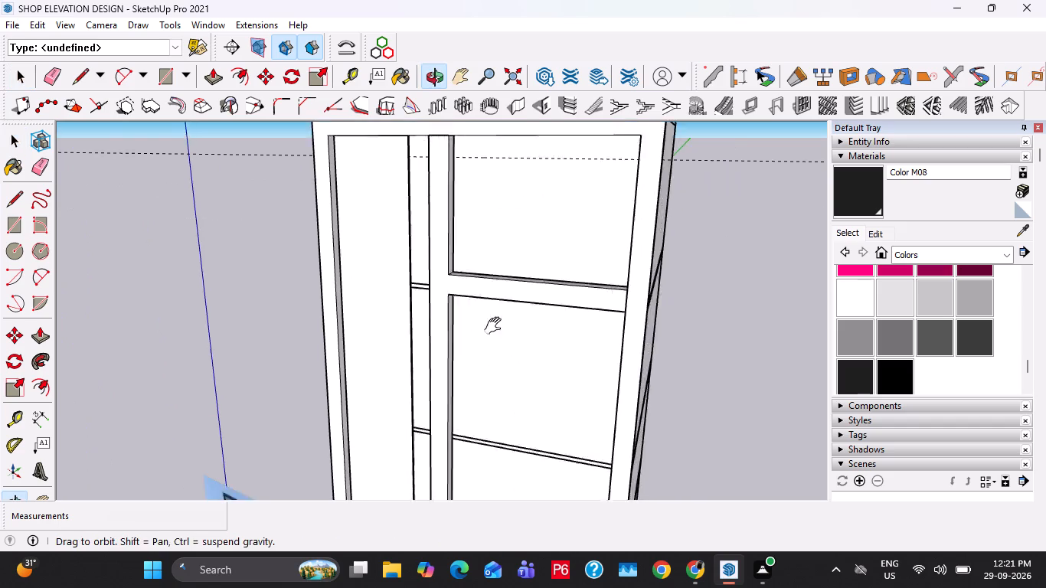
middle_drag(496, 326, 490, 303)
scroll(451, 390, up, 20)
scroll(451, 390, up, 4)
key(l)
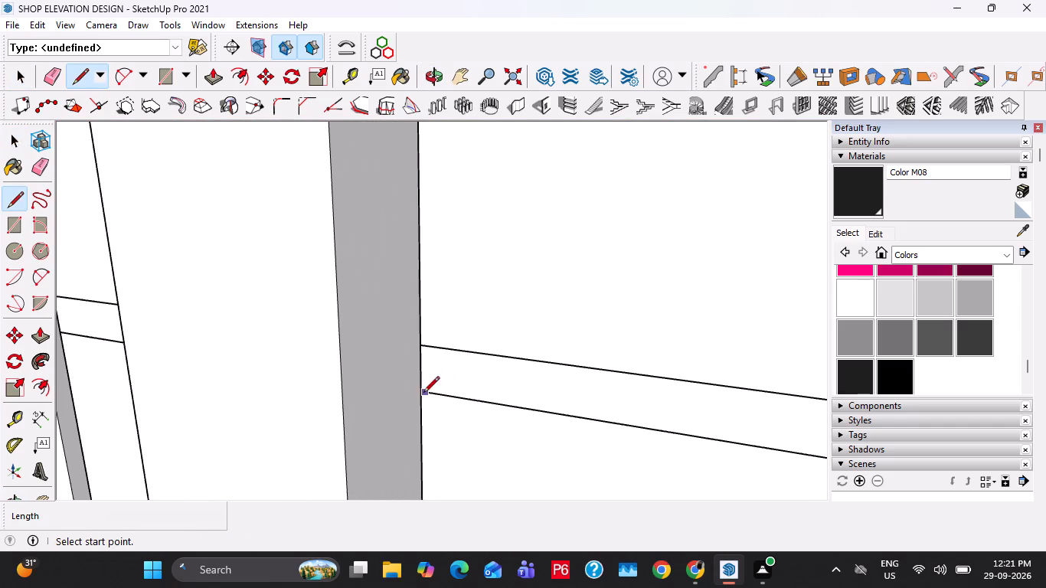
click(422, 394)
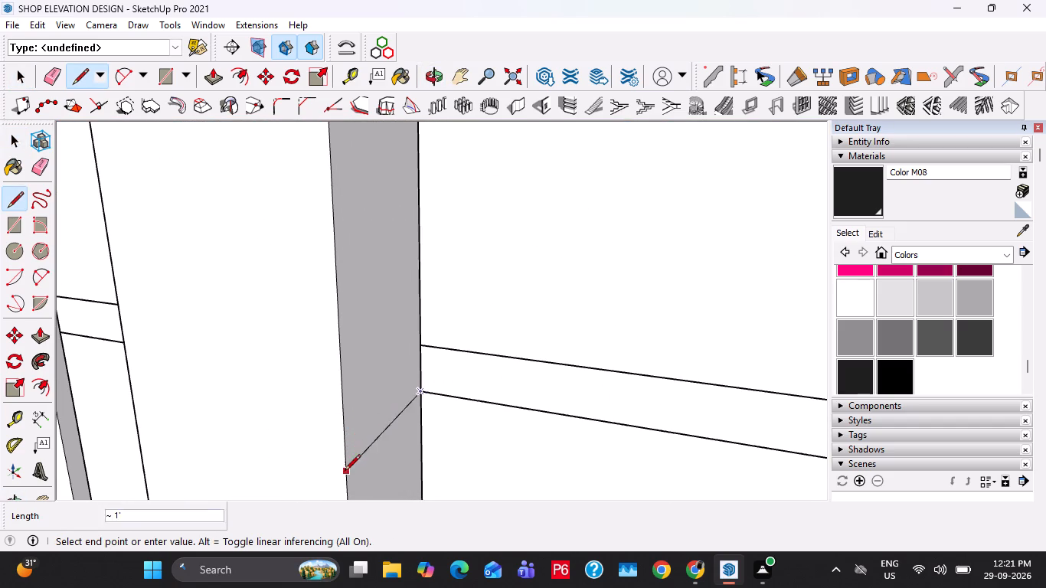
click(344, 469)
key(space)
Copy this lower line 1'6" up the pillar's side face.
click(372, 436)
key(m)
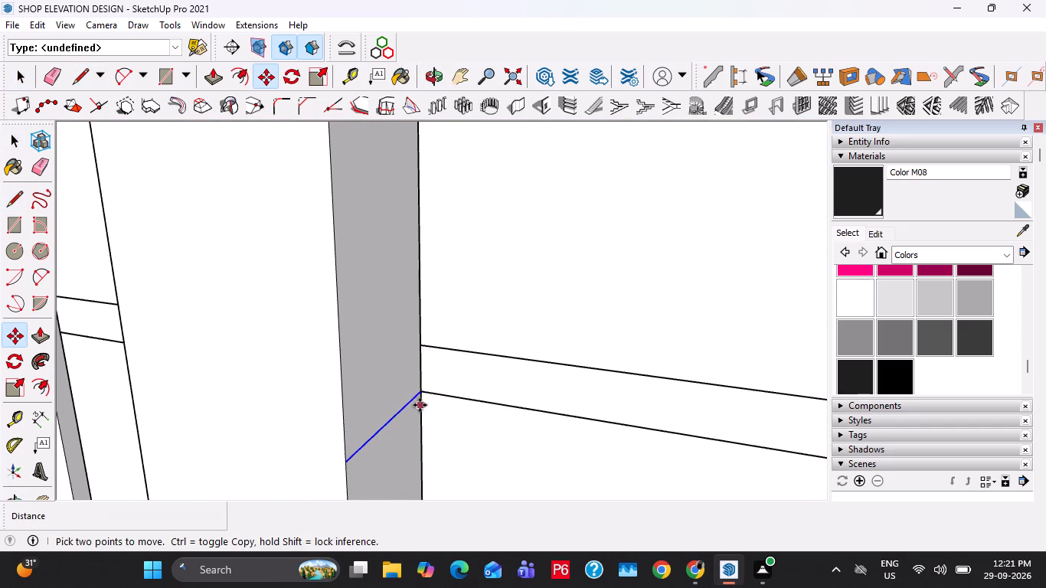
click(420, 397)
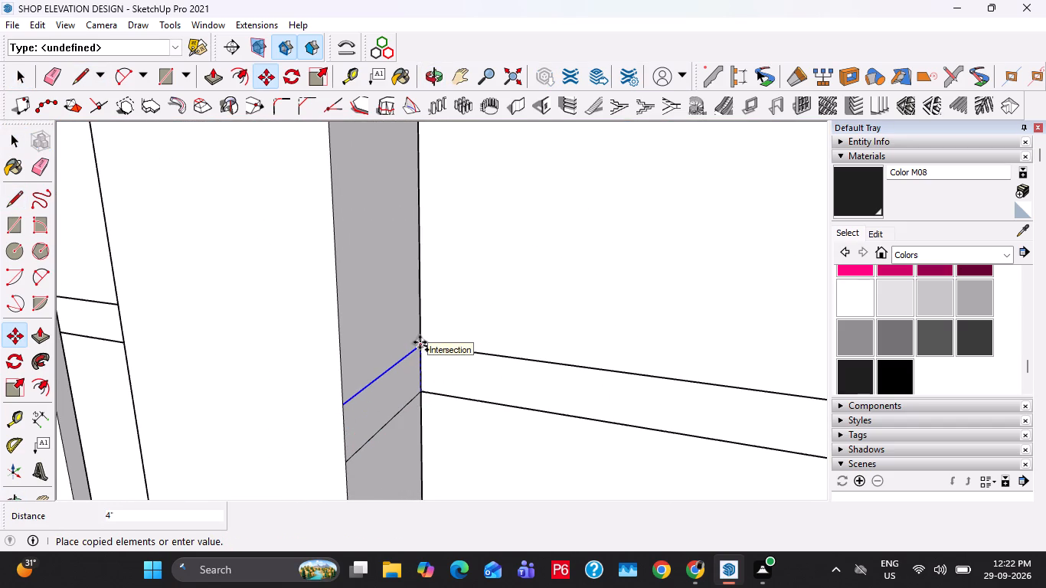
text(1'6)
key(shift+quotedbl)
key(Return)
Push/Pull the lower 1'6" strip from the pillar across to the border frame's inner side.
key(space)
click(399, 365)
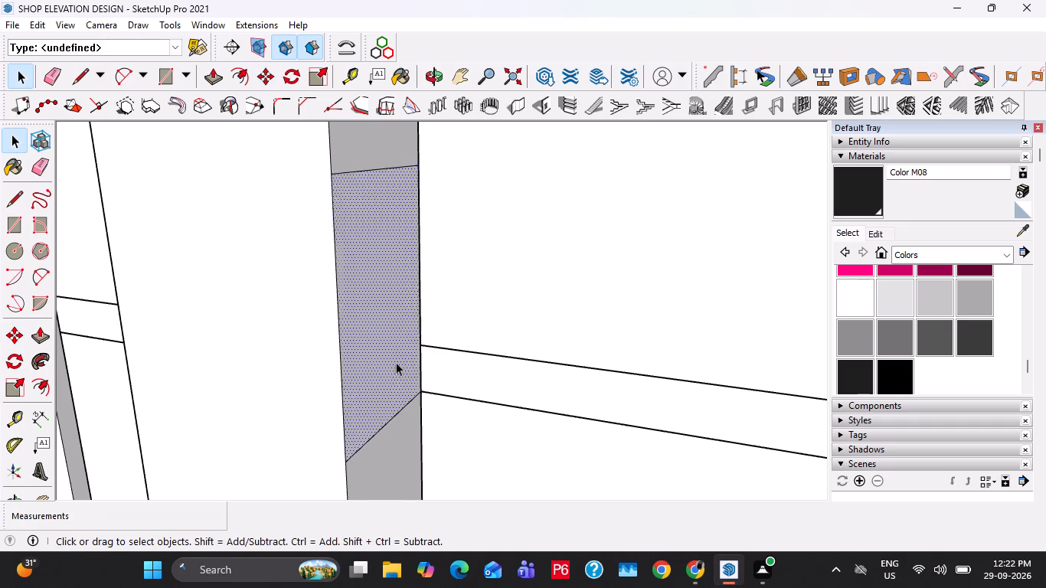
scroll(379, 323, down, 5)
key(p)
click(381, 324)
scroll(422, 335, down, 20)
scroll(422, 335, down, 3)
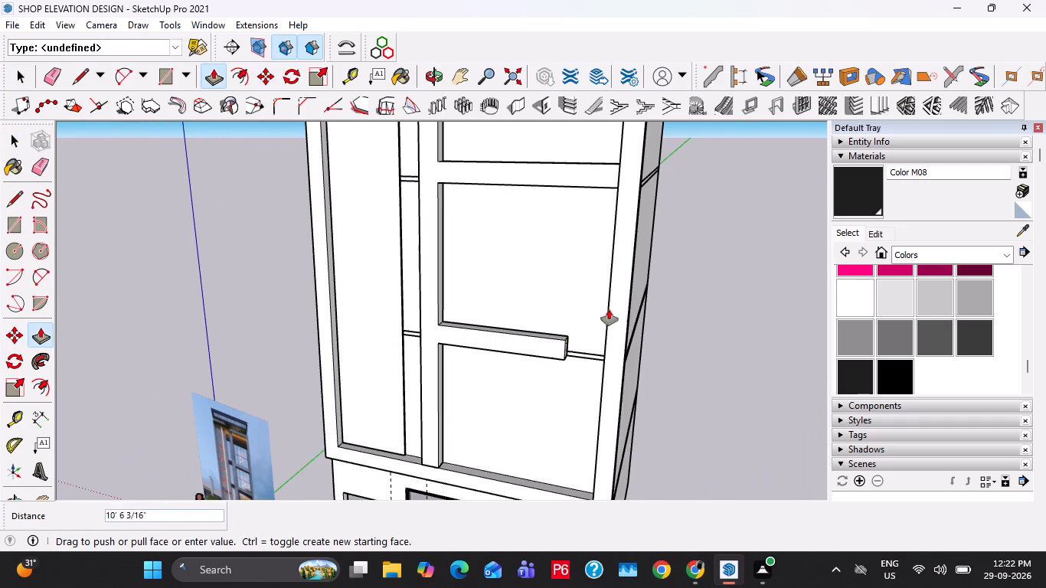
click(613, 296)
key(space)
Compare the facade's pillar, bands and window openings with the reference photo.
scroll(524, 375, up, 1)
middle_drag(481, 394, 516, 374)
scroll(525, 359, down, 5)
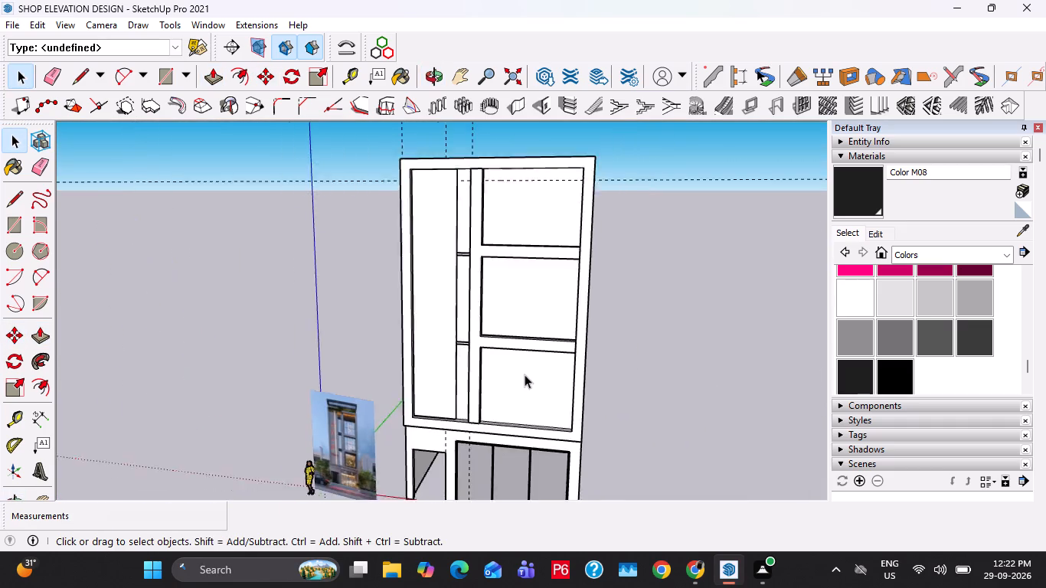
scroll(525, 374, down, 4)
middle_drag(520, 385, 578, 365)
scroll(381, 451, up, 16)
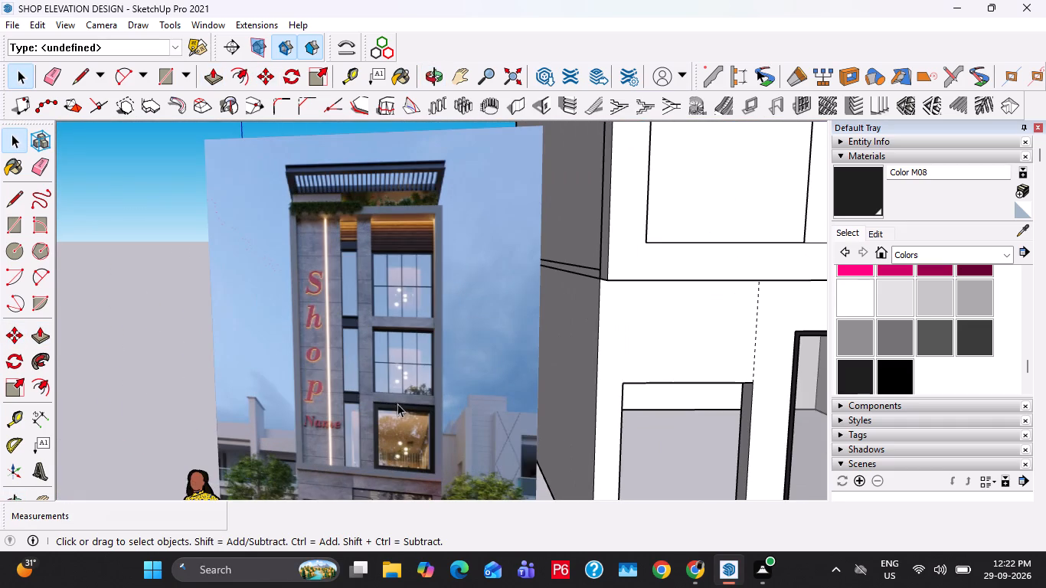
shift+middle_drag(638, 402, 279, 379)
scroll(320, 375, down, 4)
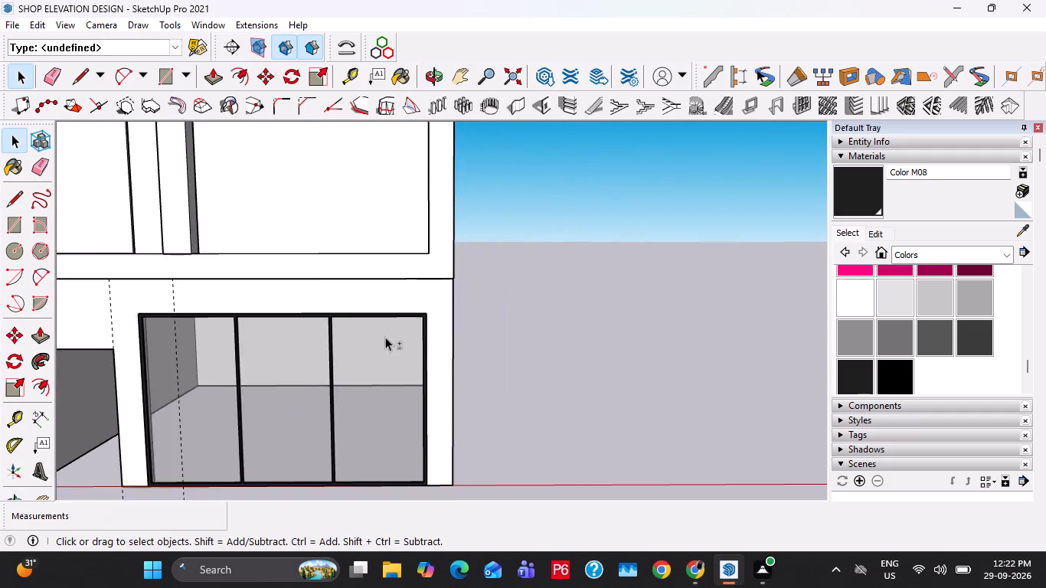
shift+middle_drag(403, 328, 521, 452)
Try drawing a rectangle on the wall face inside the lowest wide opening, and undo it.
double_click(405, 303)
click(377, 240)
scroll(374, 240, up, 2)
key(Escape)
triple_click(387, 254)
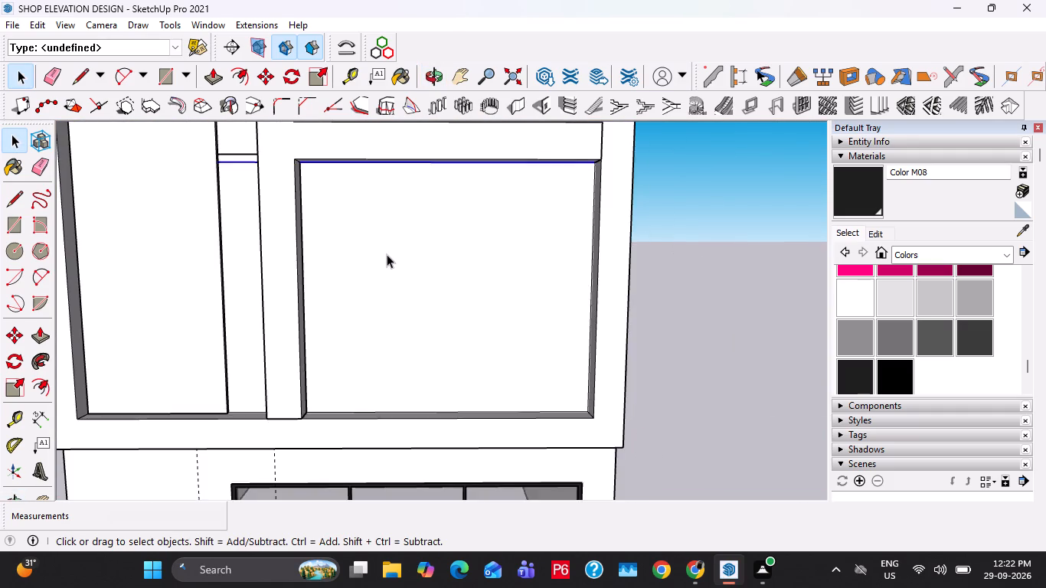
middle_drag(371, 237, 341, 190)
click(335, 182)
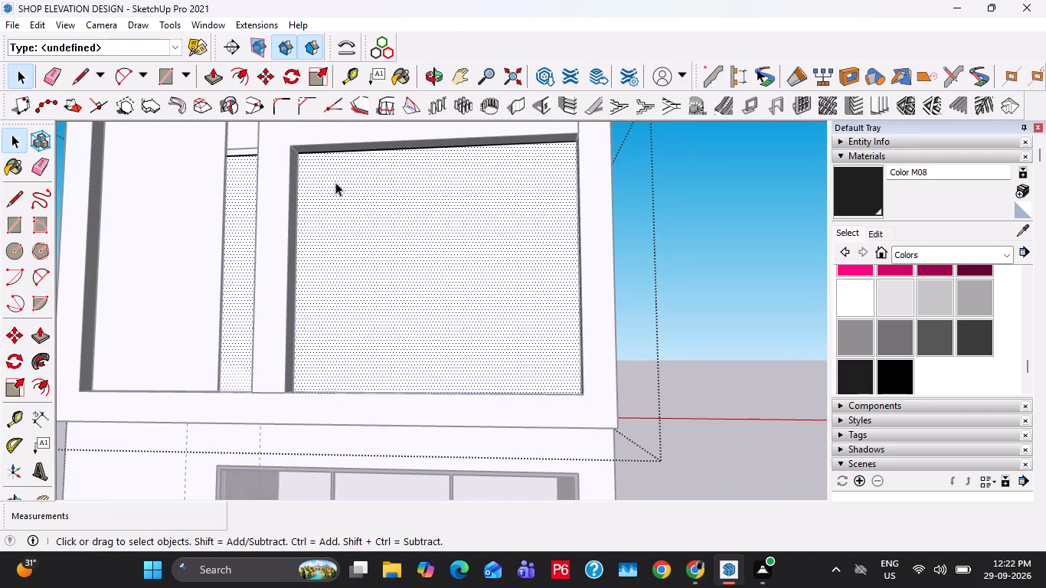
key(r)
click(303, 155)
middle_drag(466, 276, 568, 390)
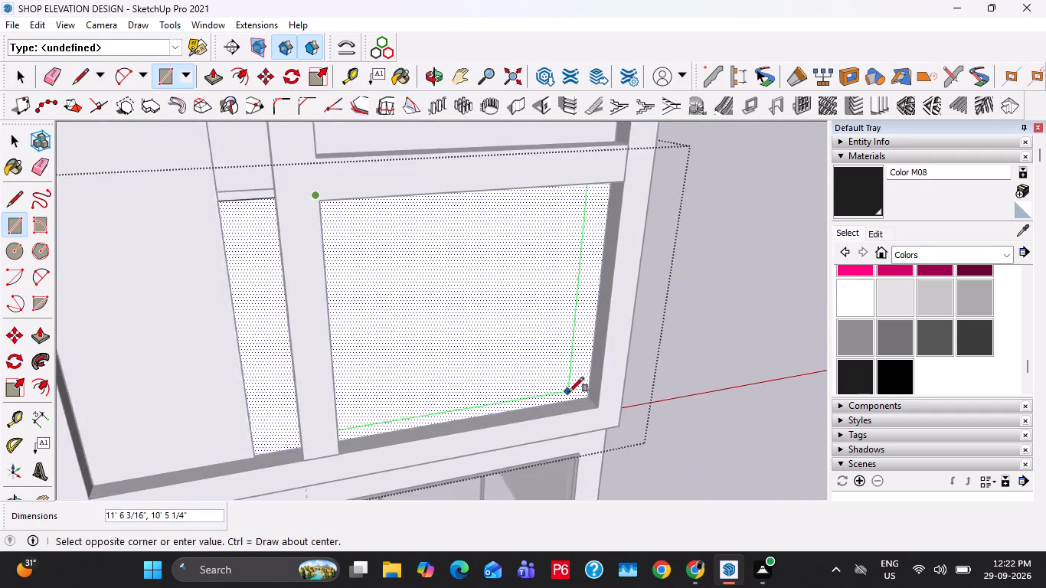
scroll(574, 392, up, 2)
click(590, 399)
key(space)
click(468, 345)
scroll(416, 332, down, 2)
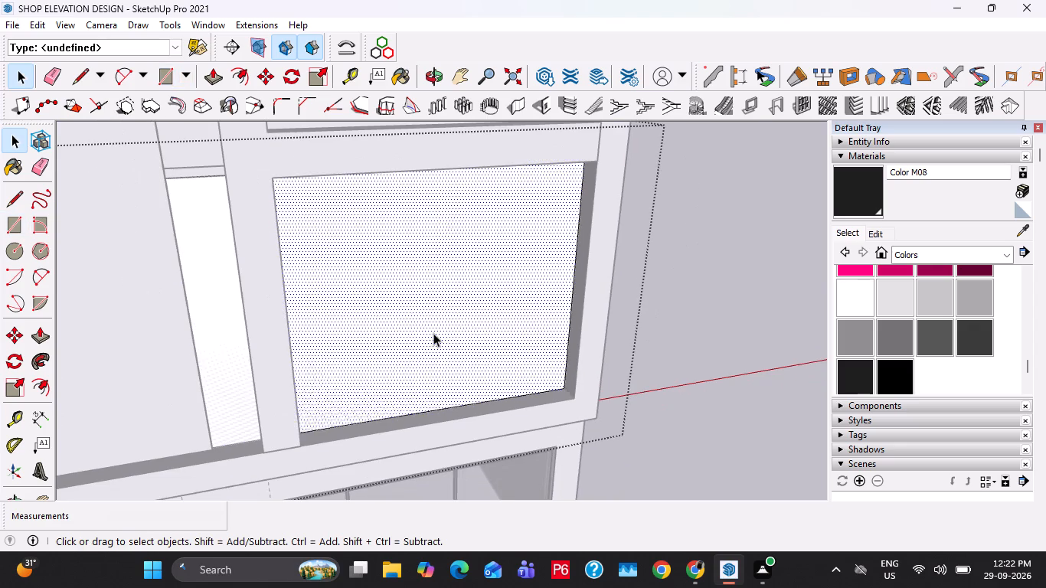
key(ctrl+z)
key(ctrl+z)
Inspect the wall face in the lowest wide opening for overlapping faces.
double_click(406, 332)
click(365, 300)
middle_drag(443, 304, 379, 318)
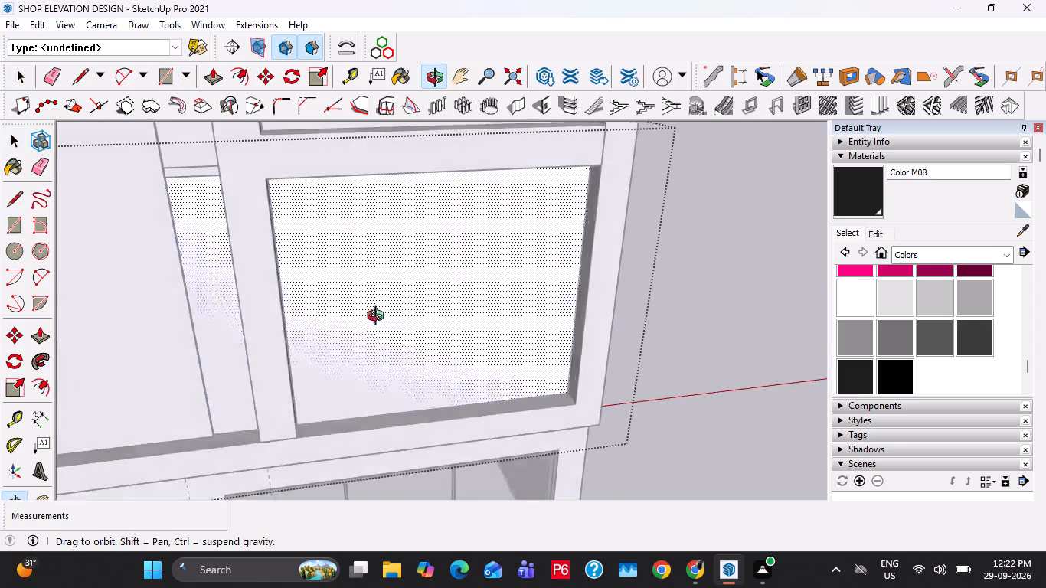
middle_drag(379, 318, 336, 324)
middle_drag(410, 309, 366, 272)
click(387, 289)
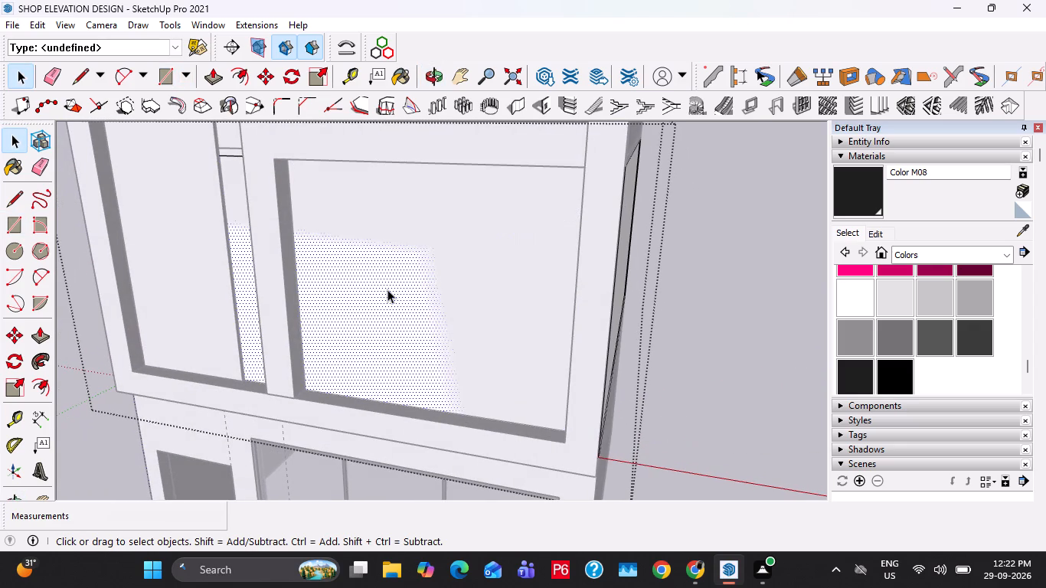
triple_click(387, 289)
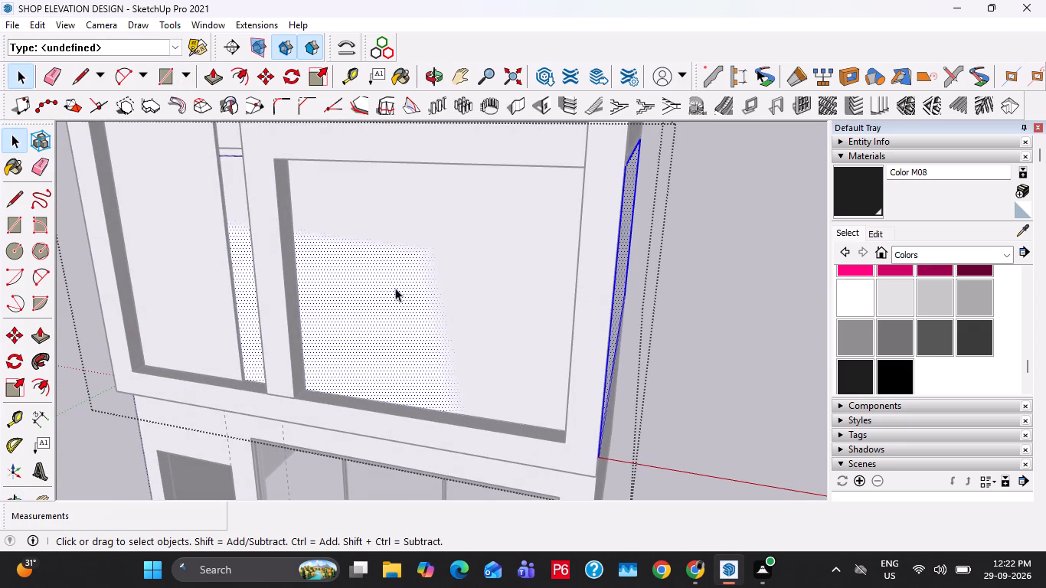
middle_drag(395, 288, 387, 276)
click(412, 279)
key(Escape)
key(Escape)
key(Escape)
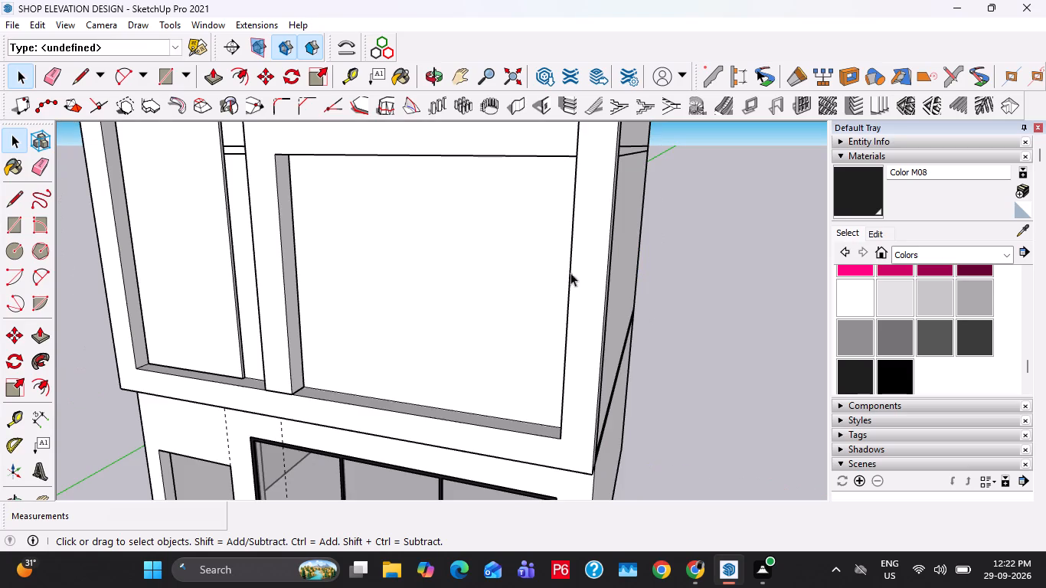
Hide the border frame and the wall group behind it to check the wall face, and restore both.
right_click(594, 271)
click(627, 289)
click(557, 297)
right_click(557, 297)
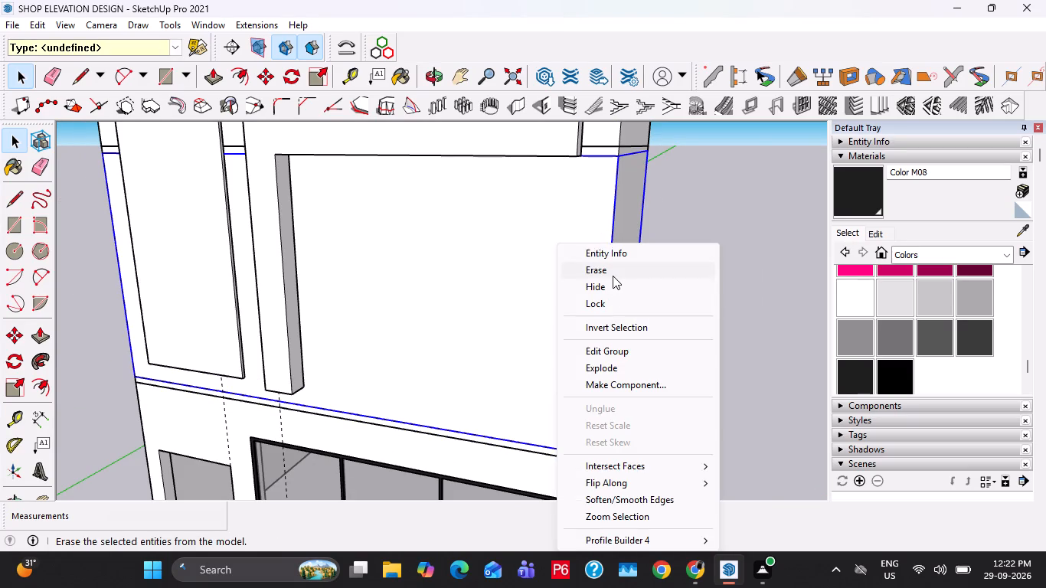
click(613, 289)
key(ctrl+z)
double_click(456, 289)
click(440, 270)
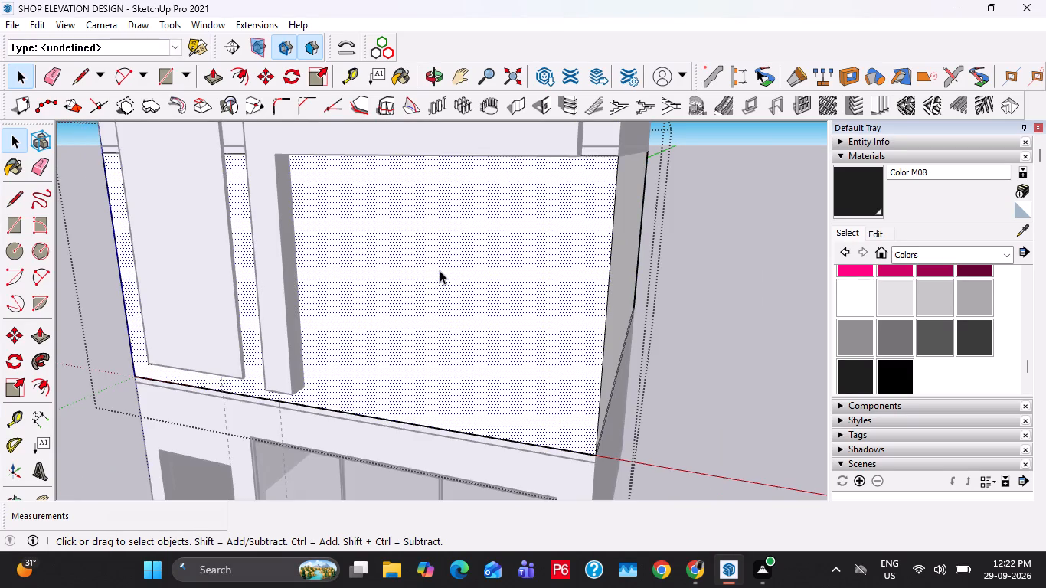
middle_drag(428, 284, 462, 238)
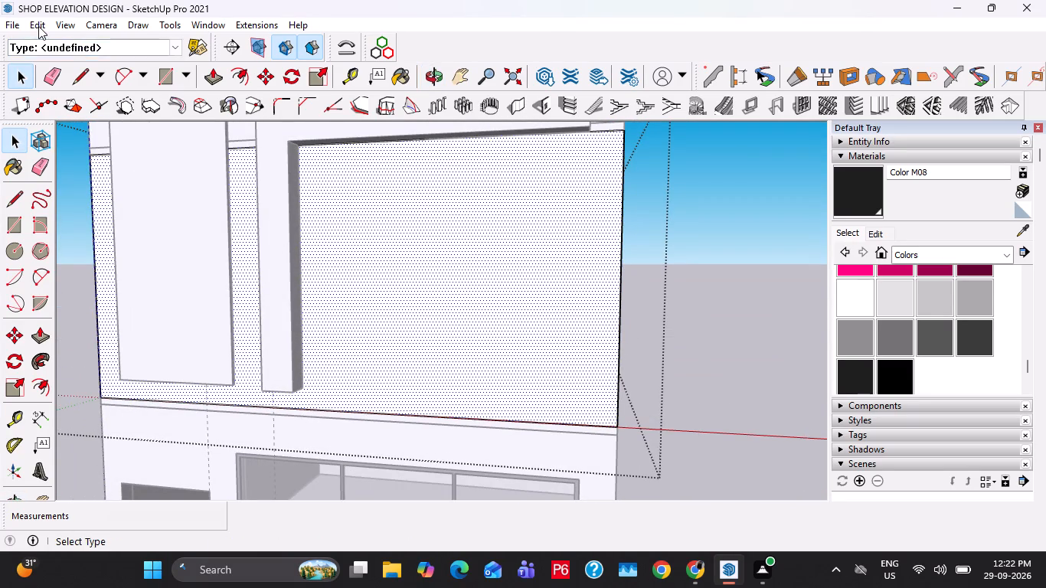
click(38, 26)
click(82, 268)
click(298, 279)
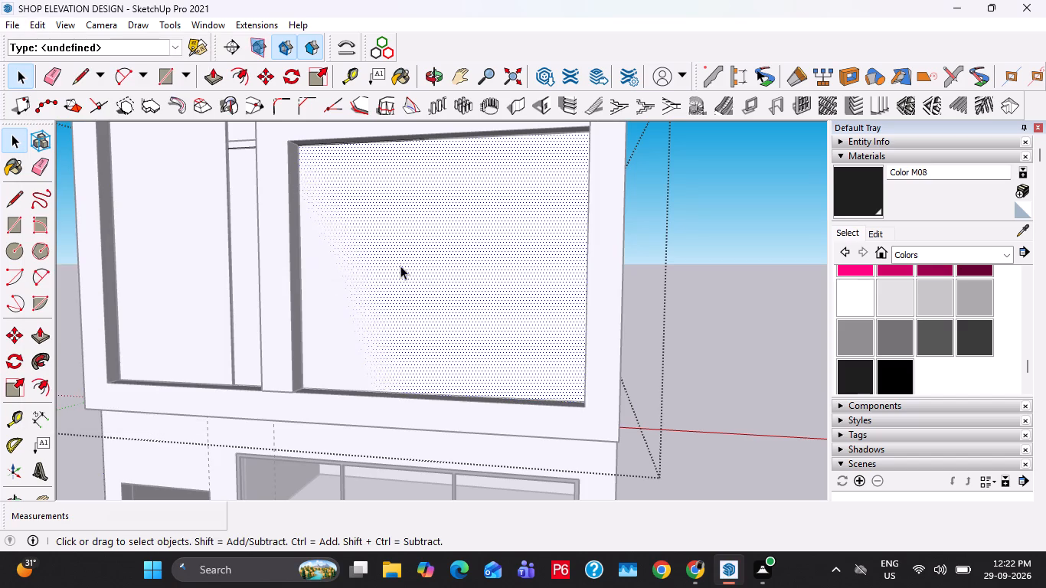
Delete the face filling the opening inside the border frame group, leaving only the frame.
click(400, 266)
middle_drag(369, 270, 283, 290)
key(Escape)
key(Escape)
double_click(394, 411)
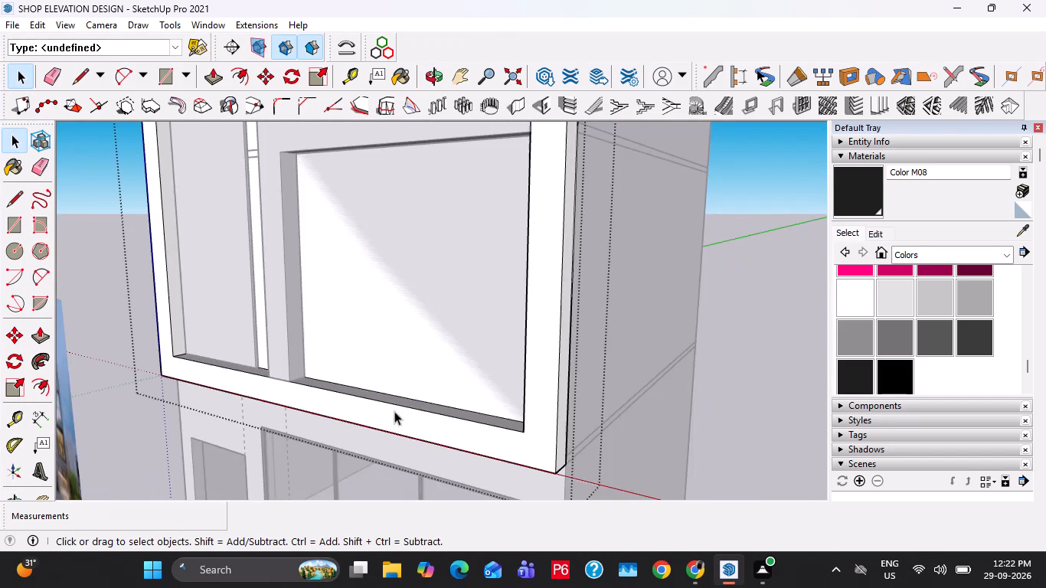
click(365, 301)
key(Delete)
middle_drag(355, 341, 452, 358)
key(Escape)
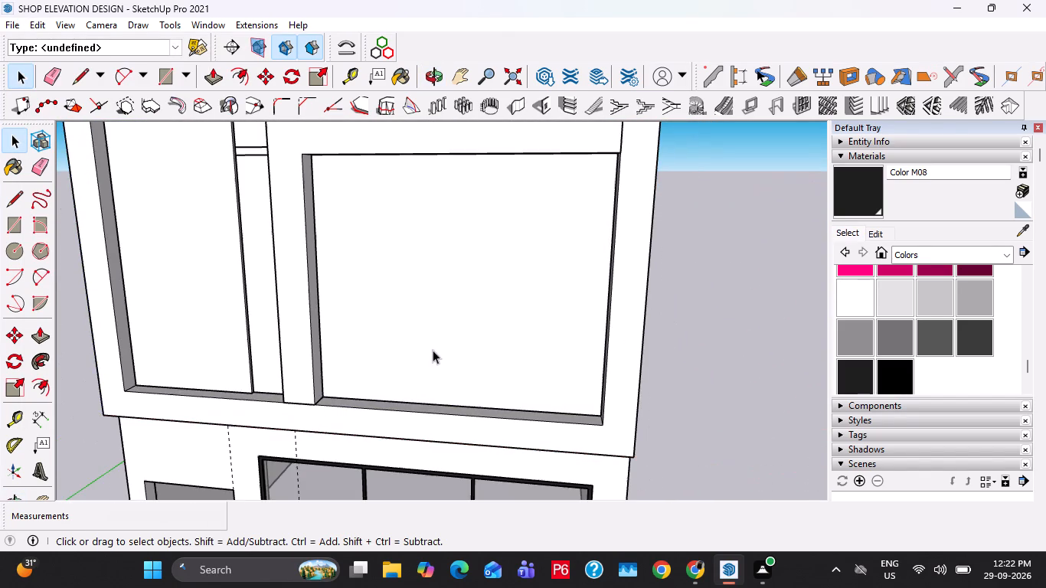
key(Escape)
key(Escape)
key(Escape)
Draw a rectangle on the wall group's face, corner to corner across the lowest wide opening inside the border frame.
double_click(397, 314)
click(372, 257)
middle_drag(370, 256, 354, 194)
scroll(354, 192, up, 2)
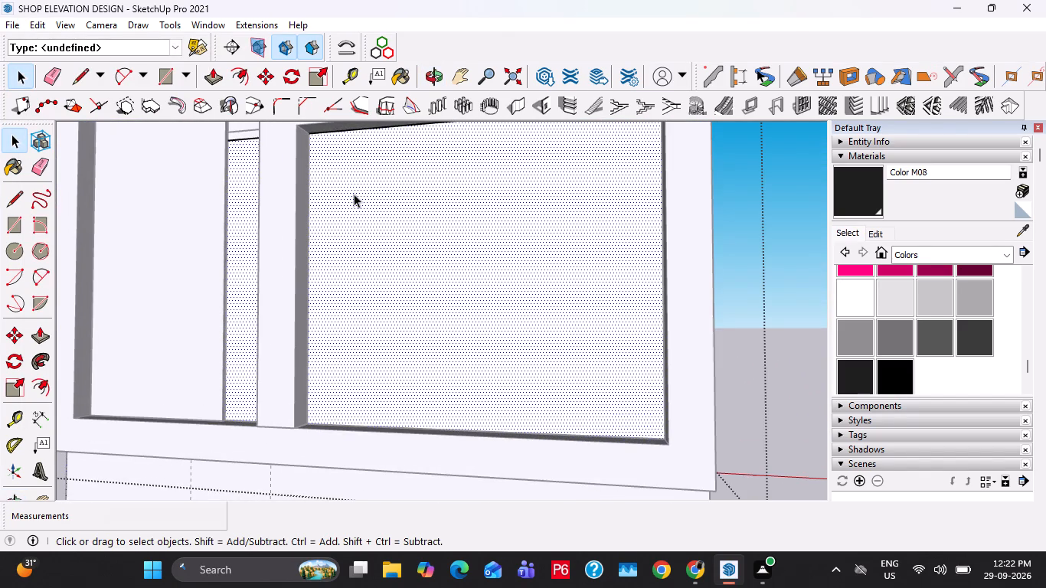
key(r)
click(314, 131)
middle_drag(564, 332, 653, 405)
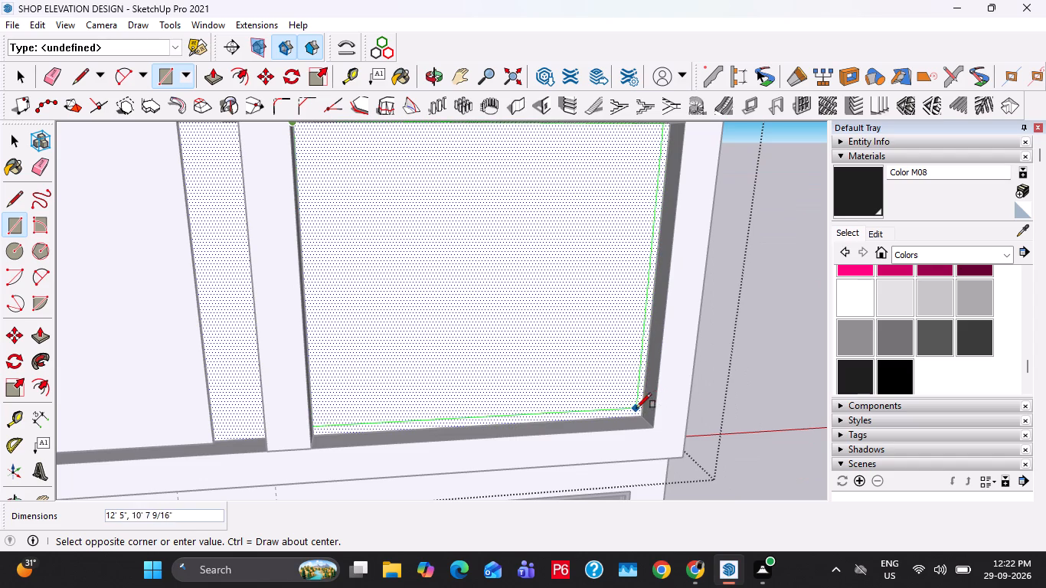
click(638, 414)
key(space)
Copy the rectangular face out of the lowest wide opening, about 17' 2" sideways to clear space beside the building.
double_click(535, 371)
scroll(503, 366, down, 2)
key(m)
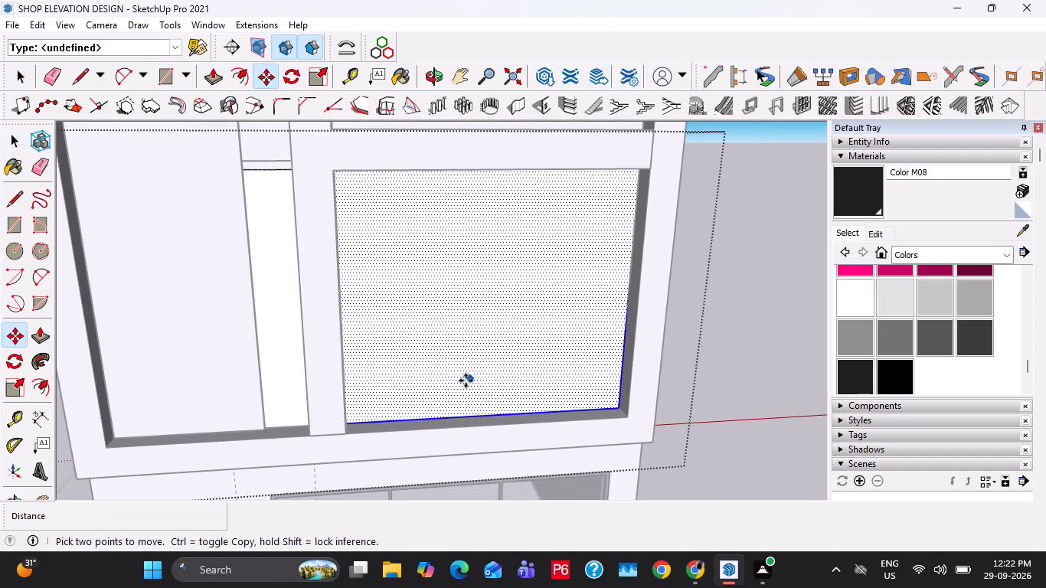
ctrl+click(442, 390)
middle_drag(681, 383, 548, 393)
click(678, 374)
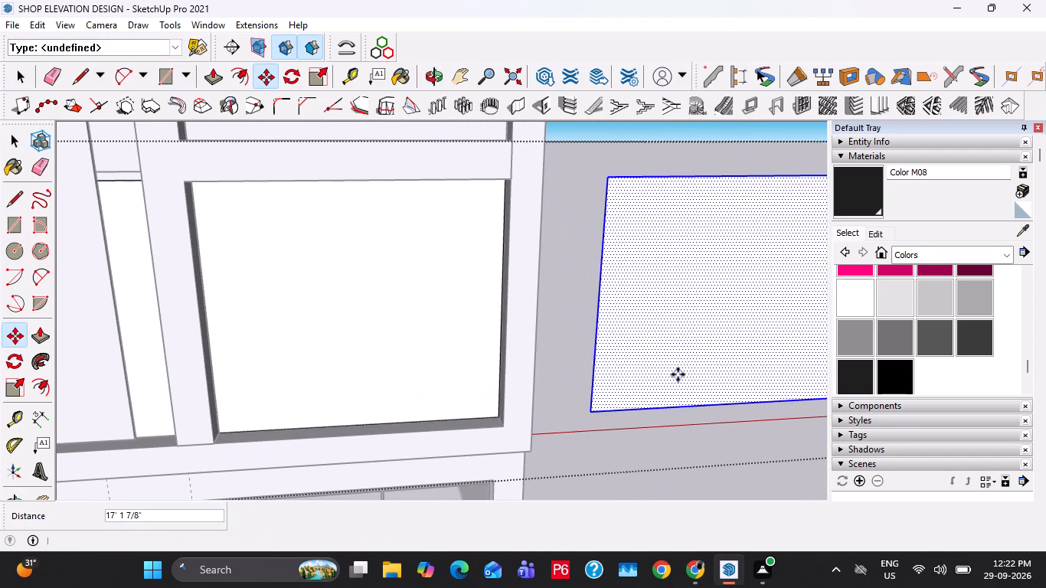
key(space)
Push the wall face in the lowest wide opening back 9" to cut the opening through.
click(439, 382)
key(p)
click(434, 387)
click(399, 351)
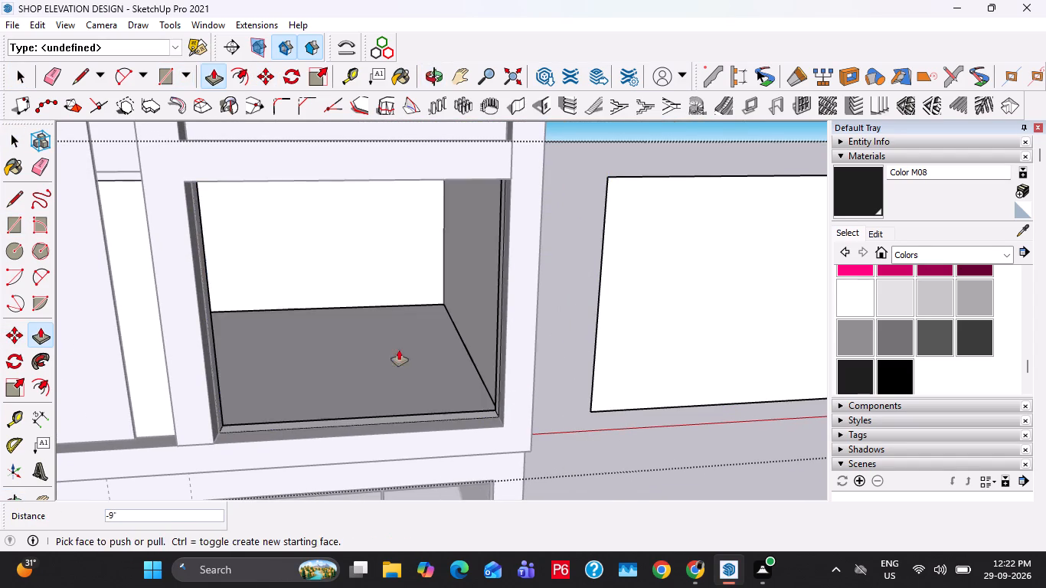
key(space)
scroll(387, 354, down, 4)
key(Escape)
key(space)
key(Escape)
Create a Panel Divider window frame on the copied face with 1 row, 1 column, 5" frame depth and 5" frame width.
middle_drag(590, 339, 505, 333)
double_click(544, 329)
double_click(545, 329)
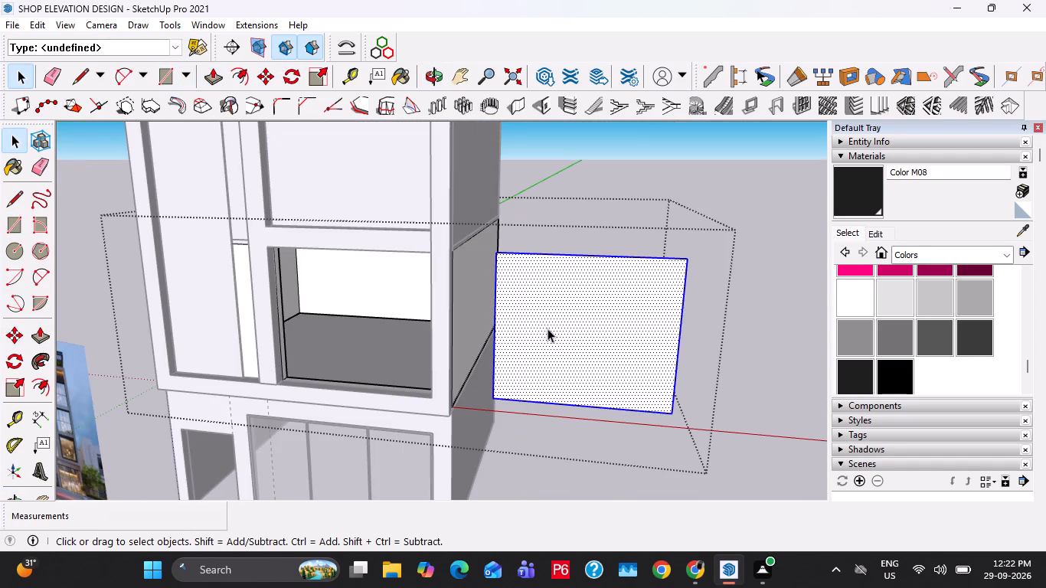
click(797, 106)
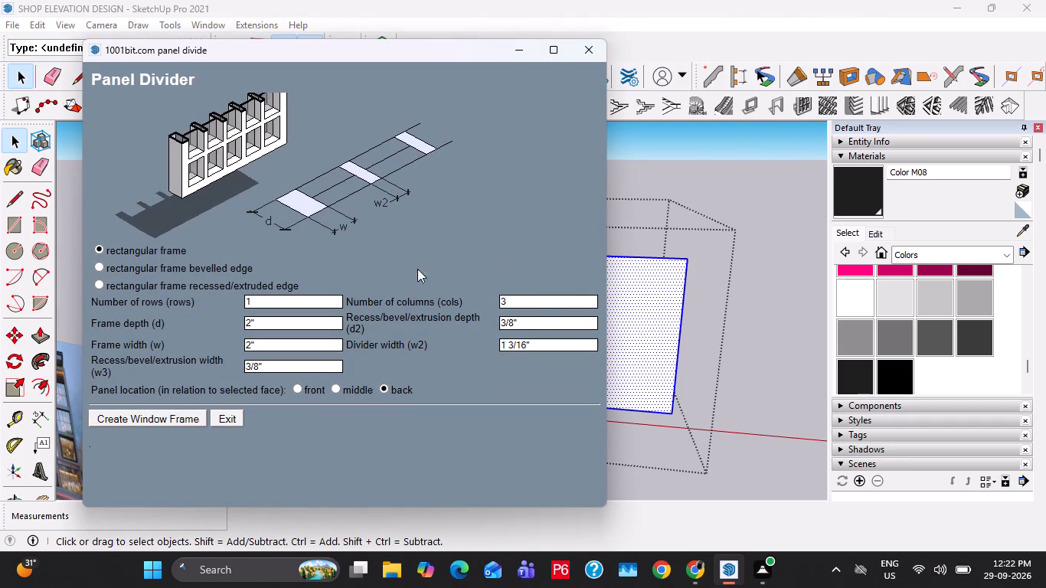
double_click(542, 309)
key(1)
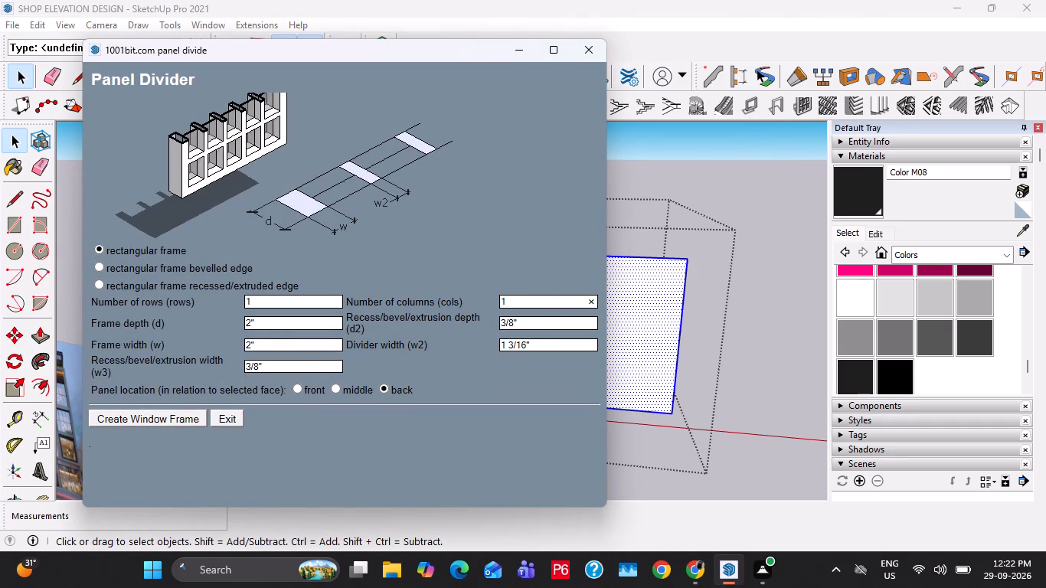
double_click(270, 330)
text(5")
key(Return)
click(301, 363)
click(291, 345)
text(5")
key(Return)
click(191, 407)
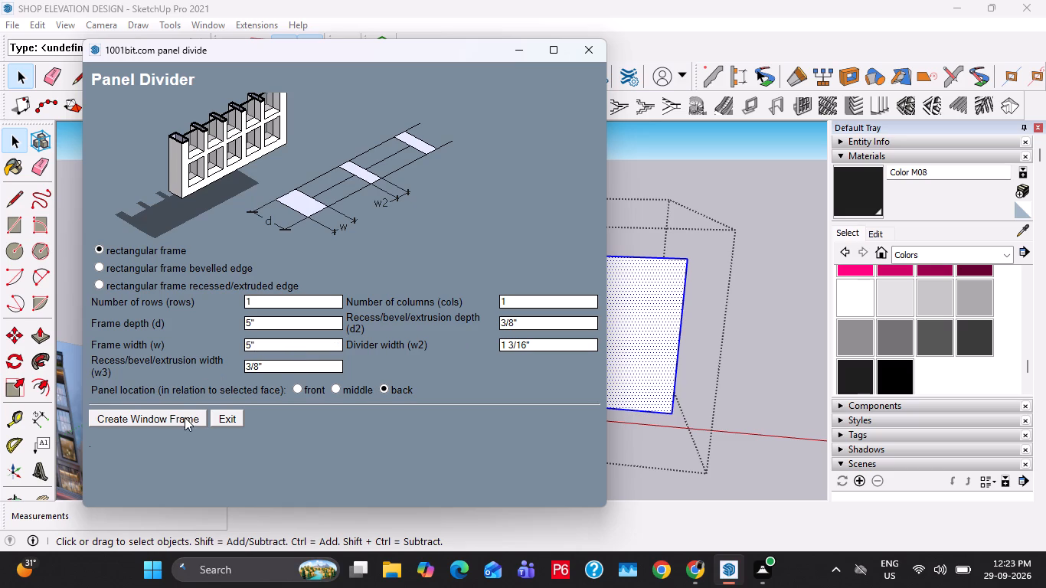
click(185, 417)
click(606, 324)
scroll(591, 348, up, 2)
key(space)
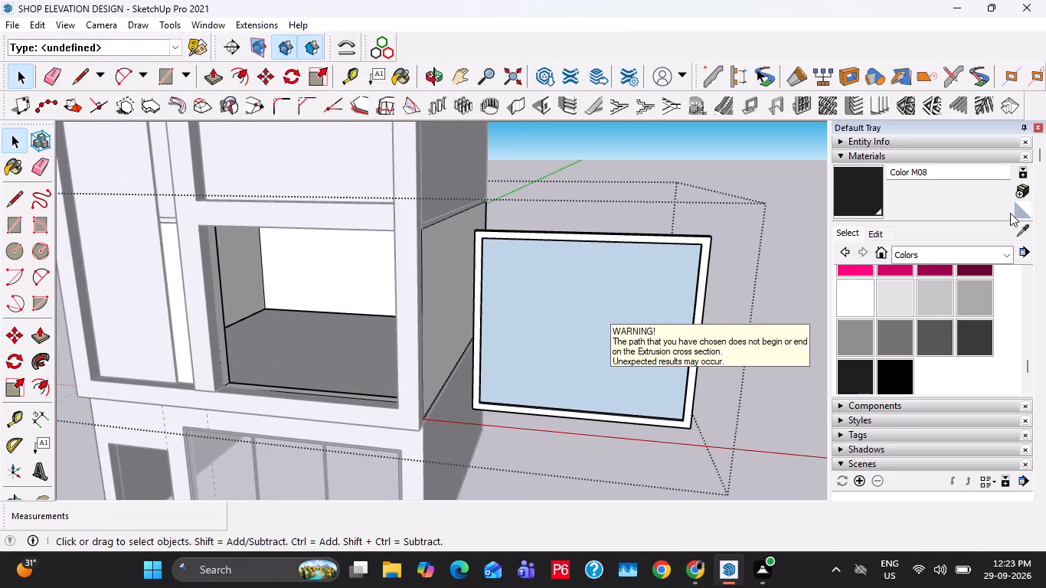
Sample Translucent Glass Gray from the ground-floor glazing and paint it on the new window's glass pane inside its group.
click(1025, 227)
click(365, 484)
click(582, 323)
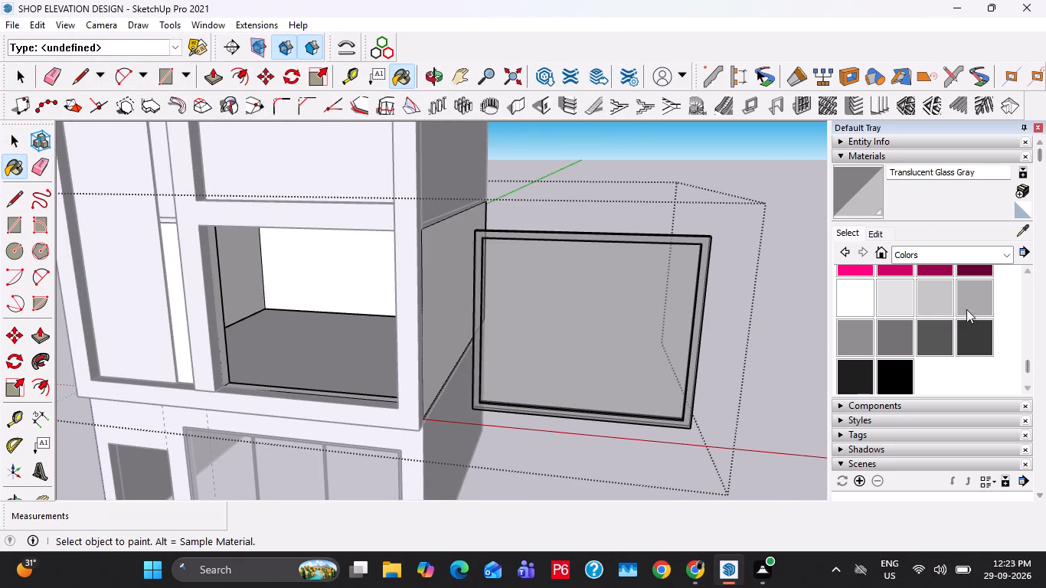
key(ctrl+z)
key(space)
double_click(639, 315)
click(652, 306)
click(870, 201)
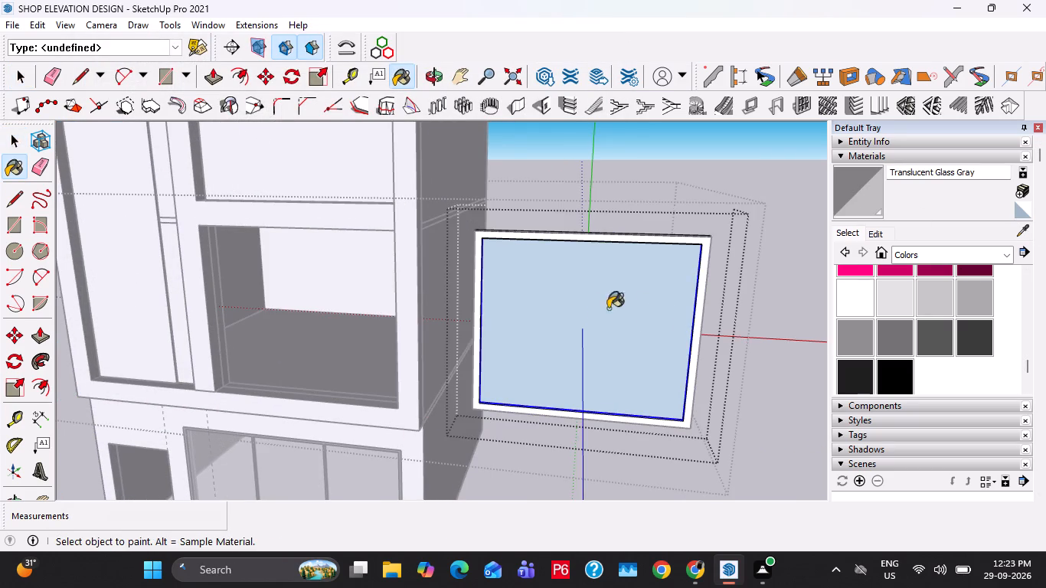
click(593, 315)
key(space)
Paint the new window's surrounding frame with the black Color M09.
click(896, 382)
click(707, 242)
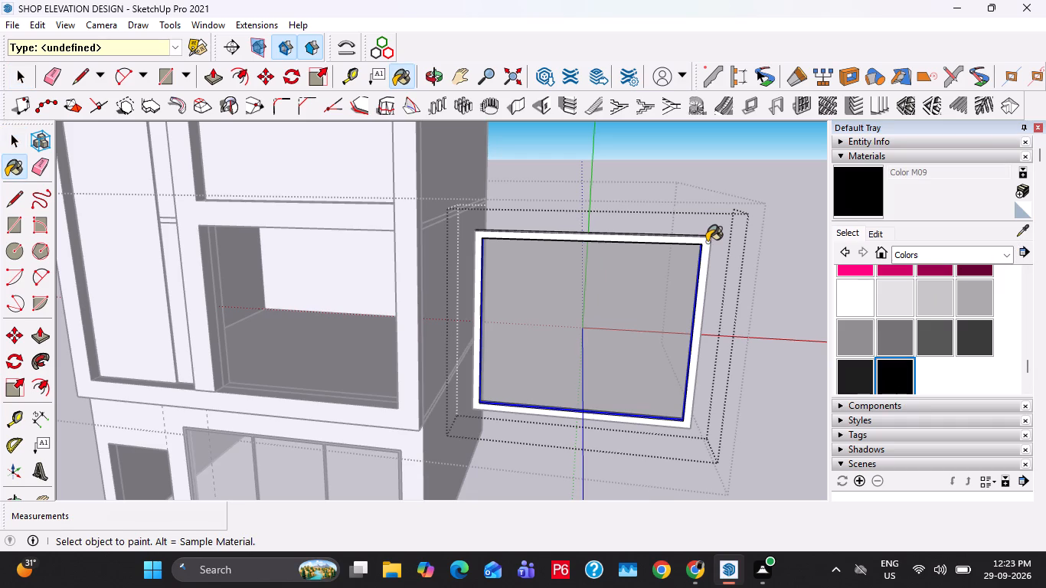
middle_drag(707, 242, 690, 303)
scroll(691, 299, up, 1)
key(space)
triple_click(697, 289)
click(878, 196)
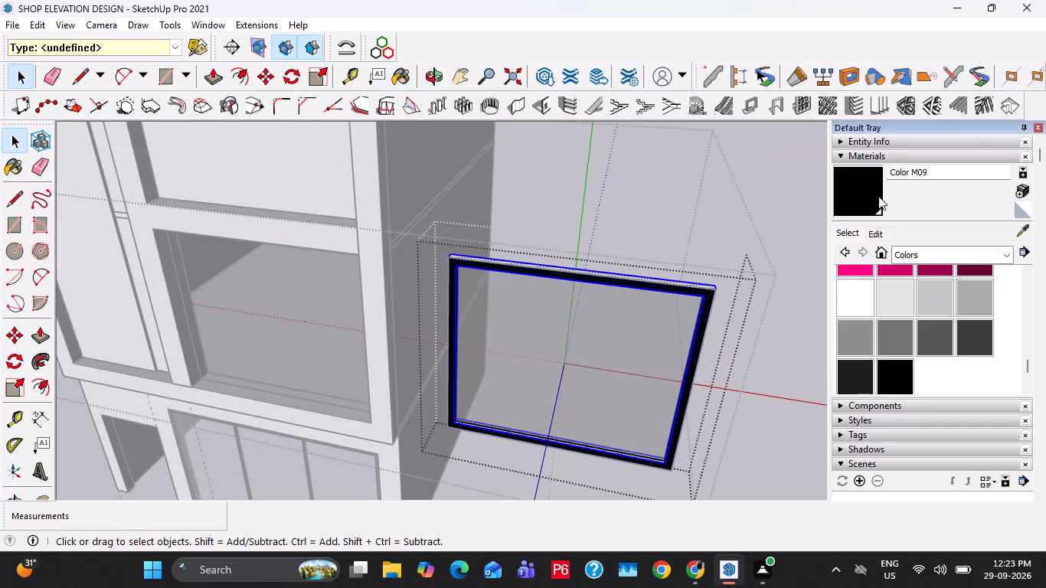
click(691, 286)
key(space)
key(Escape)
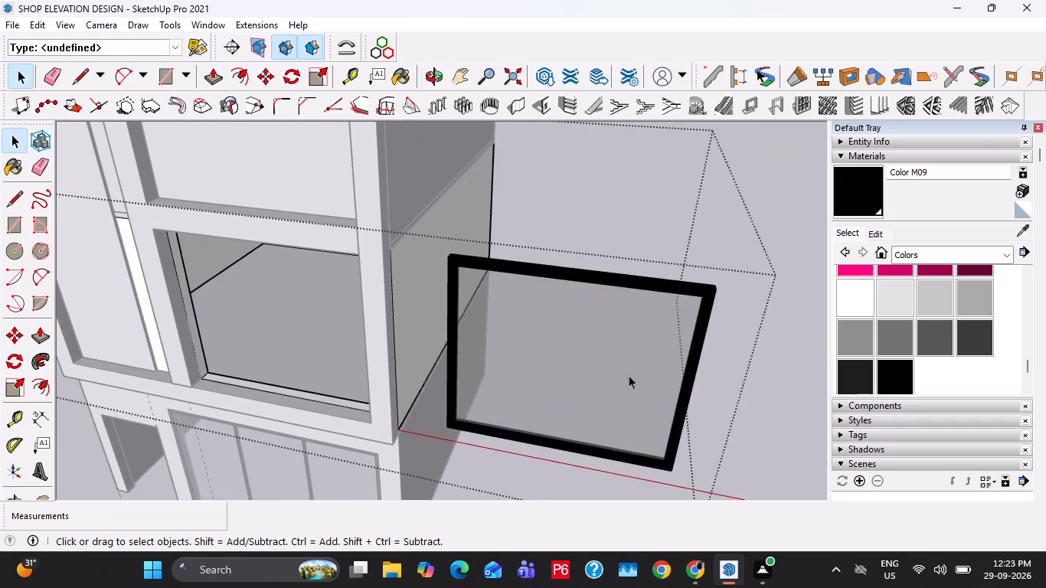
Move the finished window by its lower corner into the matching corner of the lowest wide opening.
middle_drag(629, 375, 713, 337)
click(626, 347)
key(m)
scroll(525, 400, up, 3)
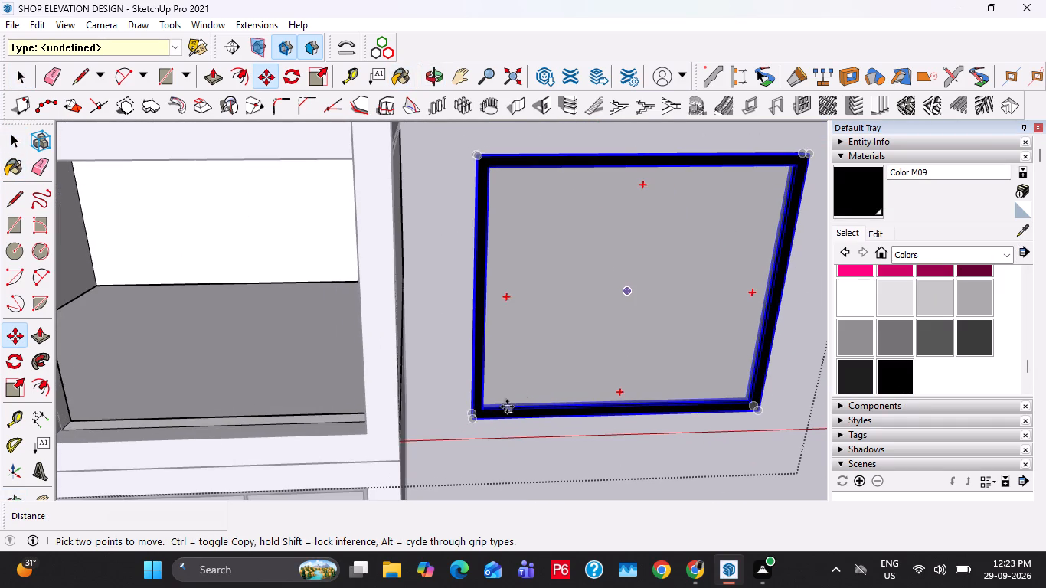
click(477, 421)
middle_drag(322, 437, 561, 389)
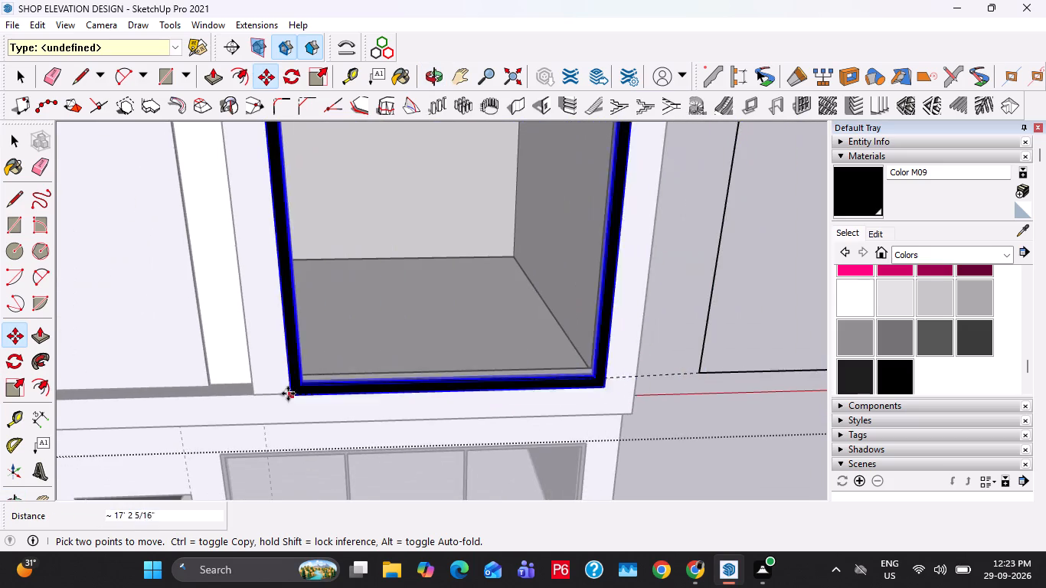
scroll(288, 392, up, 9)
click(298, 389)
scroll(276, 387, down, 7)
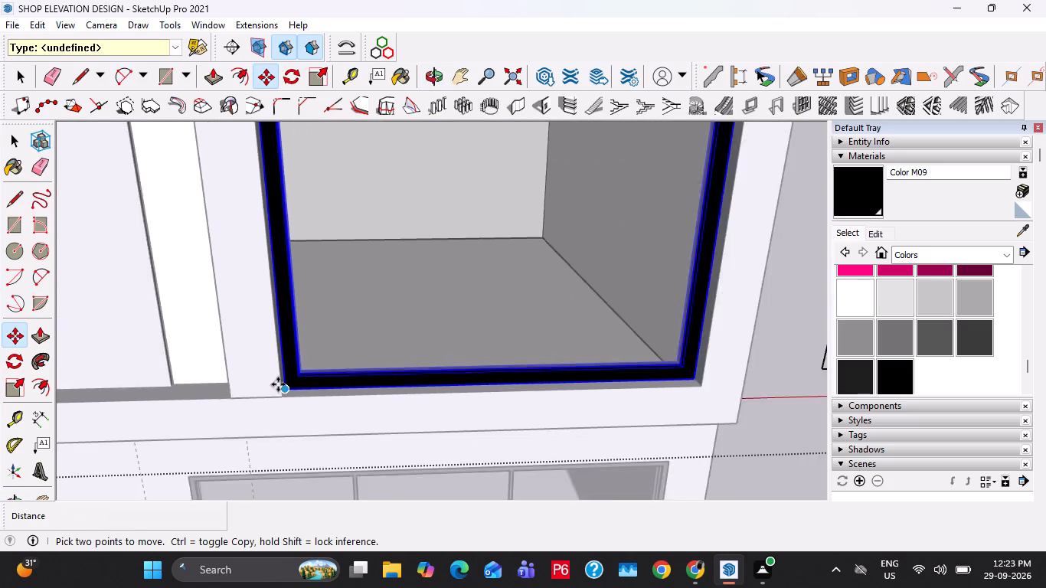
scroll(278, 384, down, 12)
key(space)
Delete the leftover copied face beside the building.
key(space)
drag(639, 248, 478, 389)
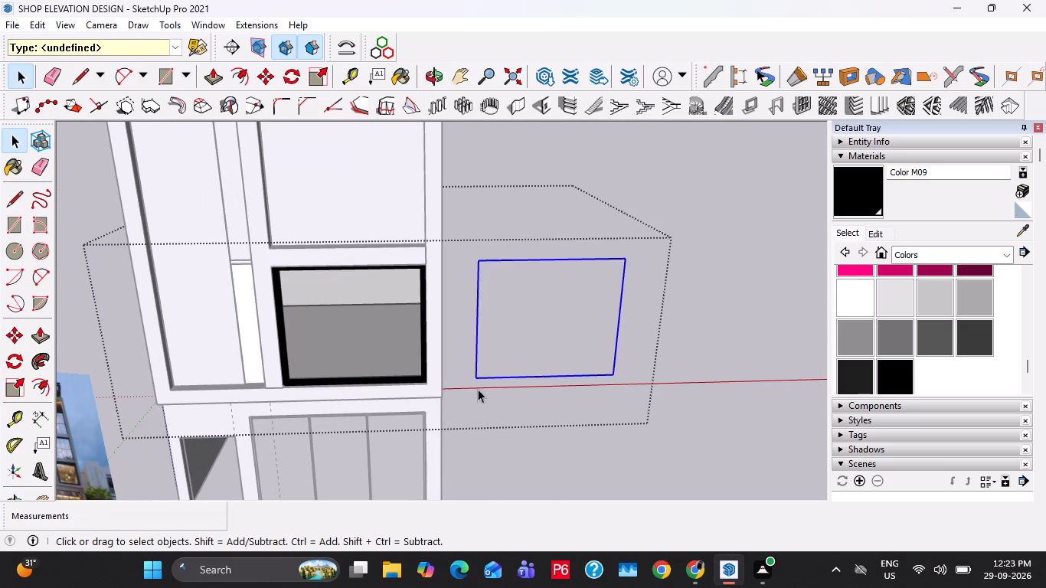
key(Delete)
Examine the window design of the upper floors in the reference photo.
middle_drag(471, 372, 459, 326)
scroll(463, 320, down, 4)
shift+middle_drag(309, 385, 448, 353)
scroll(312, 377, up, 13)
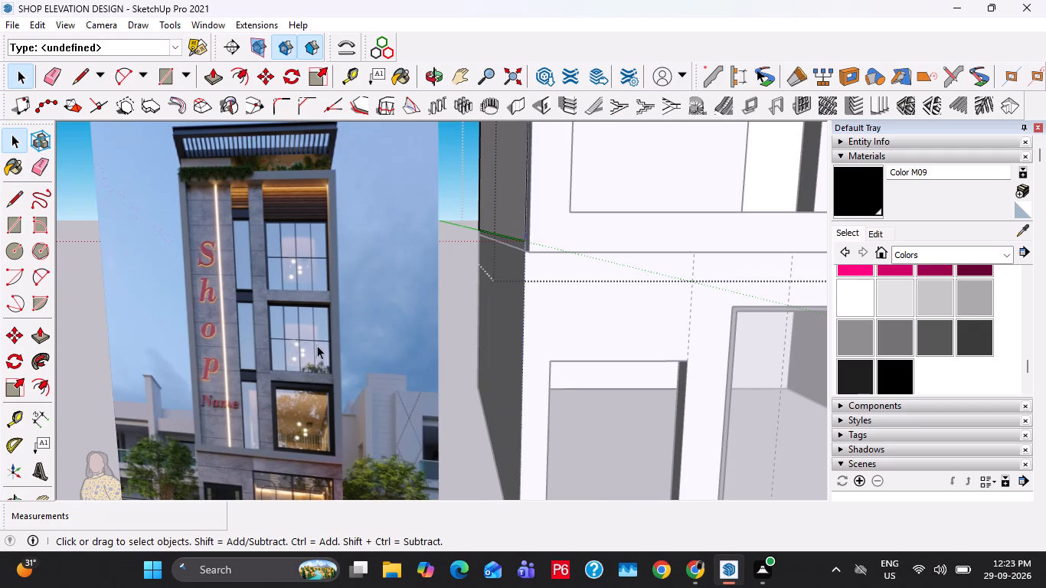
scroll(312, 369, down, 4)
shift+middle_drag(489, 312, 154, 477)
shift+scroll(378, 366, down, 3)
key(Escape)
key(Escape)
Draw a rectangle about 12' 8" by 10' 10" on the wall face, filling the second wide opening from the bottom.
middle_drag(419, 256, 417, 408)
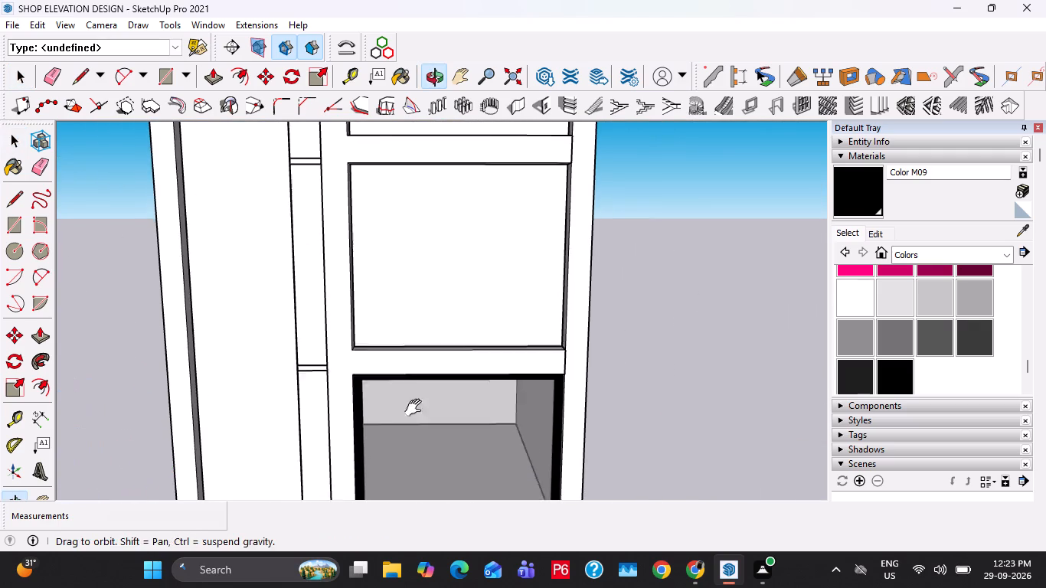
middle_drag(417, 408, 417, 412)
double_click(433, 266)
click(414, 258)
middle_drag(413, 261, 373, 243)
scroll(376, 229, up, 2)
key(r)
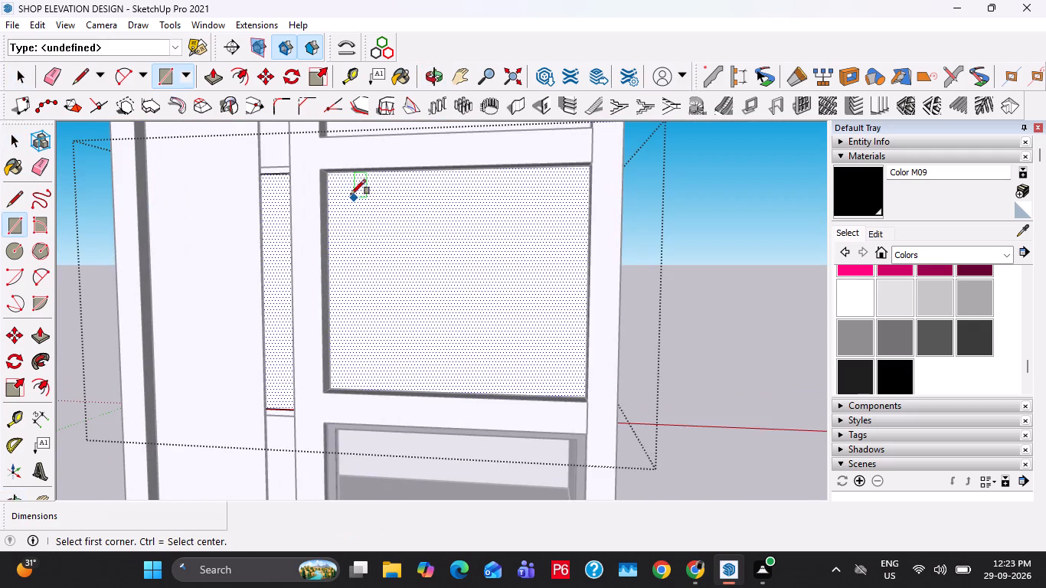
scroll(344, 185, up, 5)
click(327, 171)
middle_drag(492, 316, 476, 297)
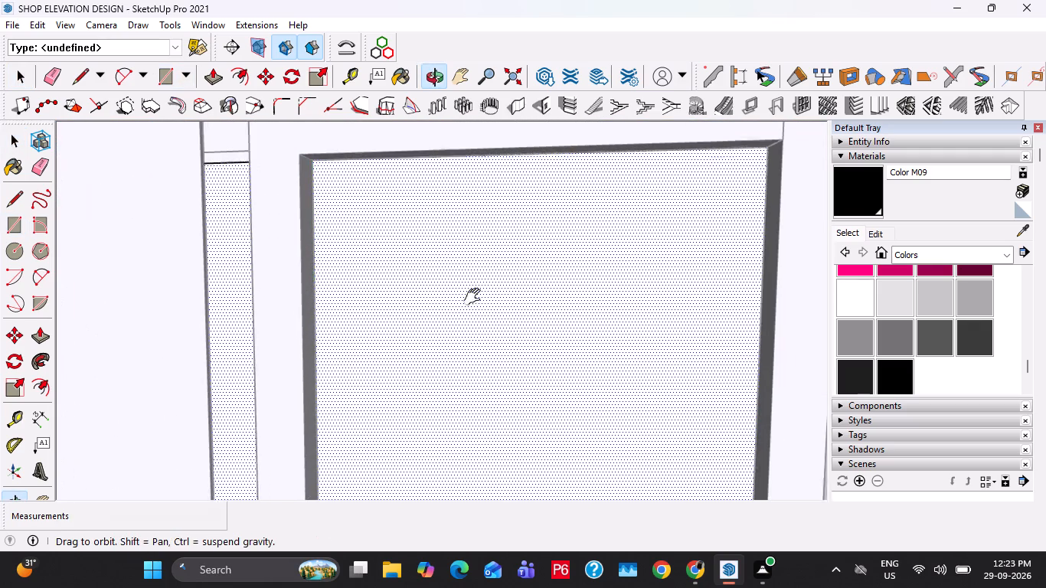
middle_drag(476, 297, 510, 328)
click(683, 414)
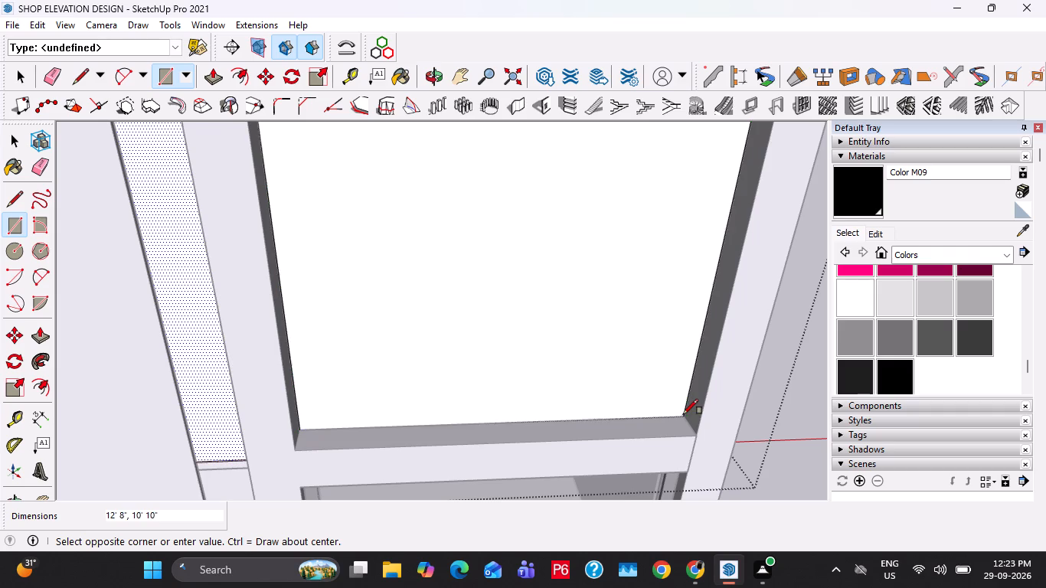
Copy the second wide opening's rectangular face sideways to clear space beside the building.
key(space)
double_click(344, 325)
scroll(343, 324, down, 7)
key(m)
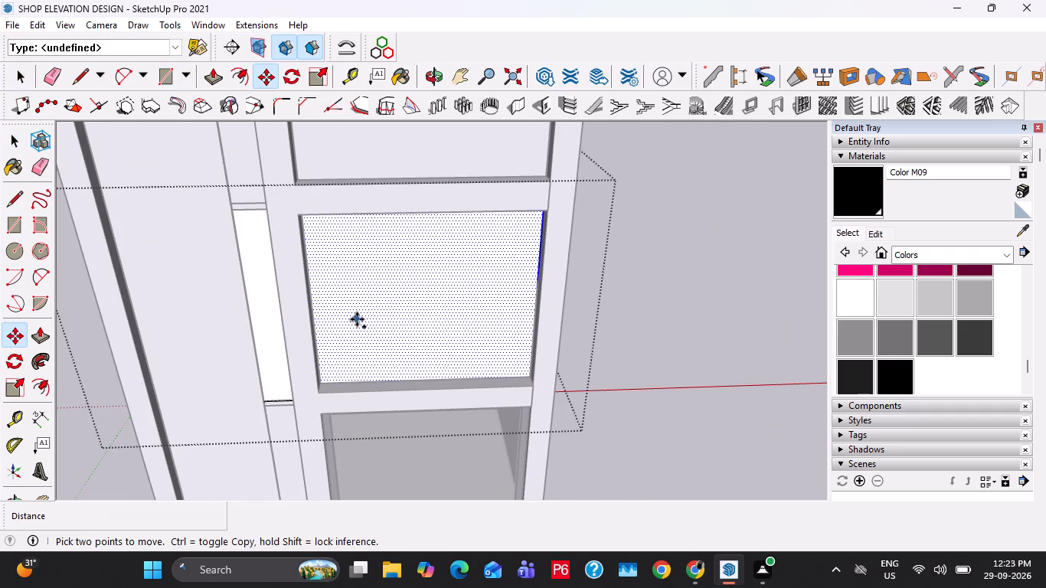
ctrl+click(357, 319)
click(692, 315)
key(space)
Push the wall face in the second wide opening back to cut the opening through.
click(358, 309)
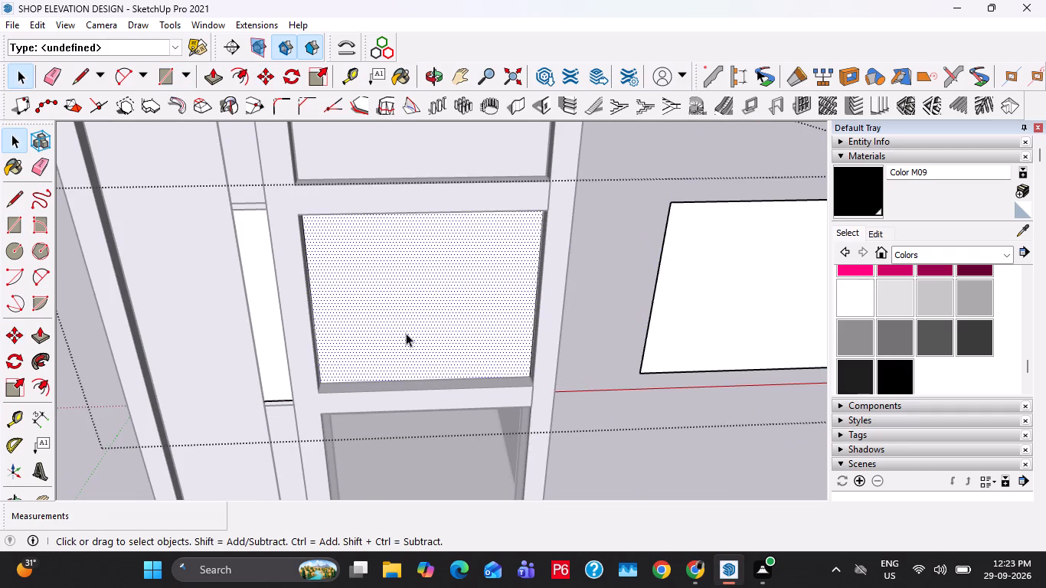
key(p)
click(404, 336)
click(386, 309)
key(space)
Examine the pane divisions of the second-lowest large window in the reference photo.
scroll(387, 306, down, 7)
scroll(257, 433, up, 4)
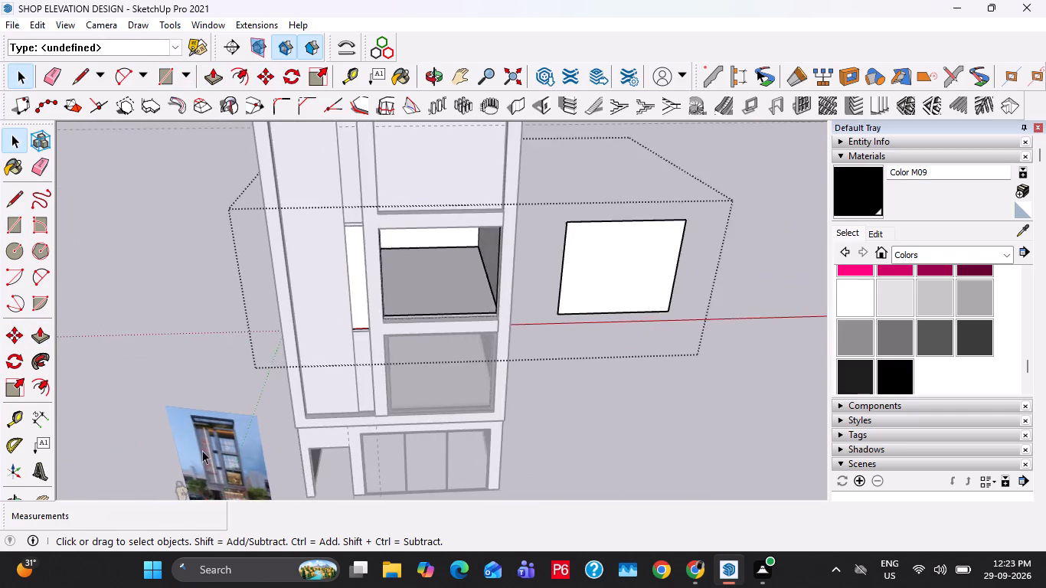
scroll(202, 450, up, 20)
scroll(202, 450, up, 1)
shift+middle_drag(254, 439, 178, 273)
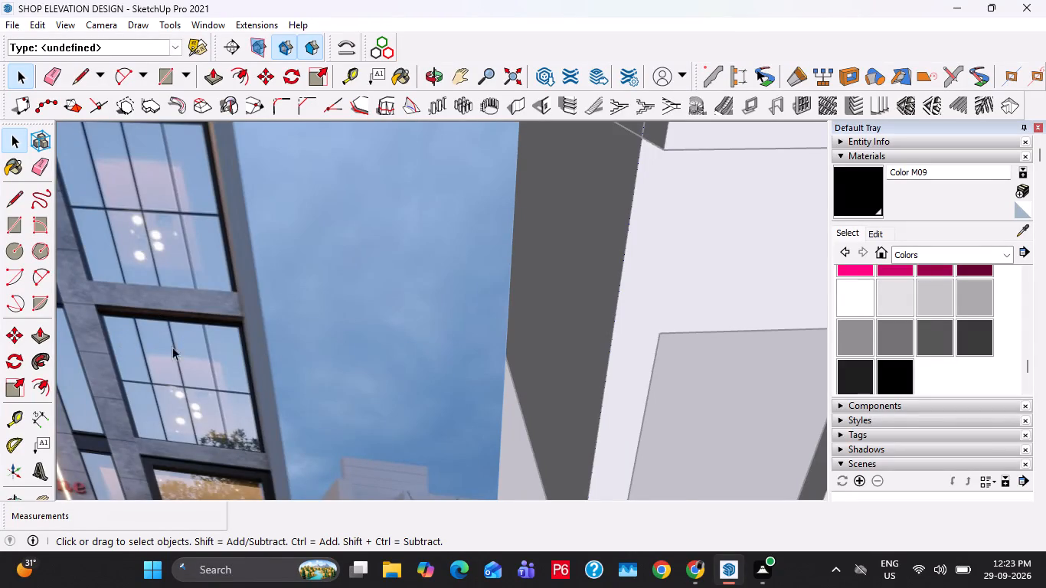
scroll(150, 354, down, 7)
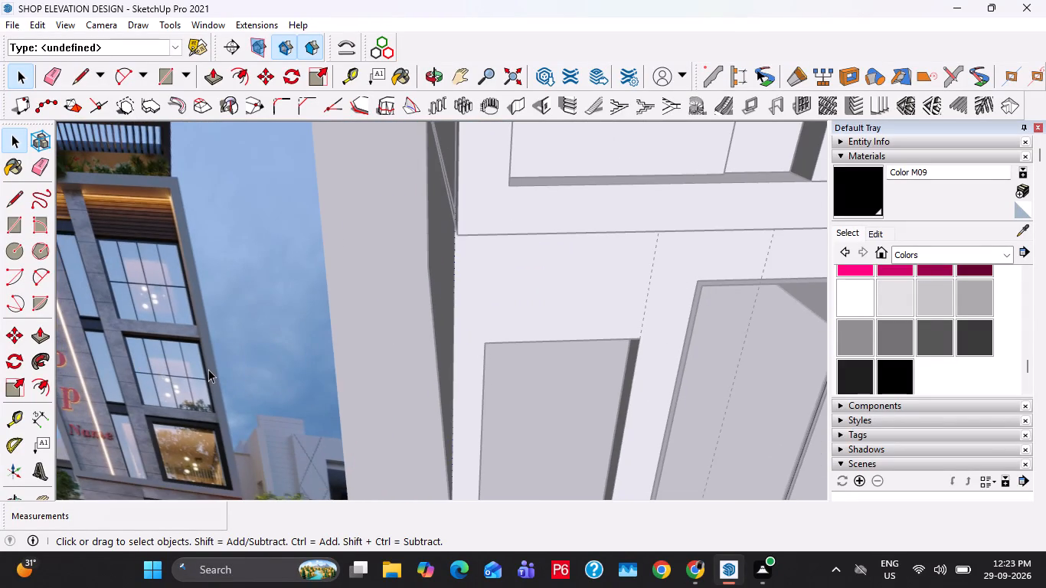
scroll(301, 359, down, 4)
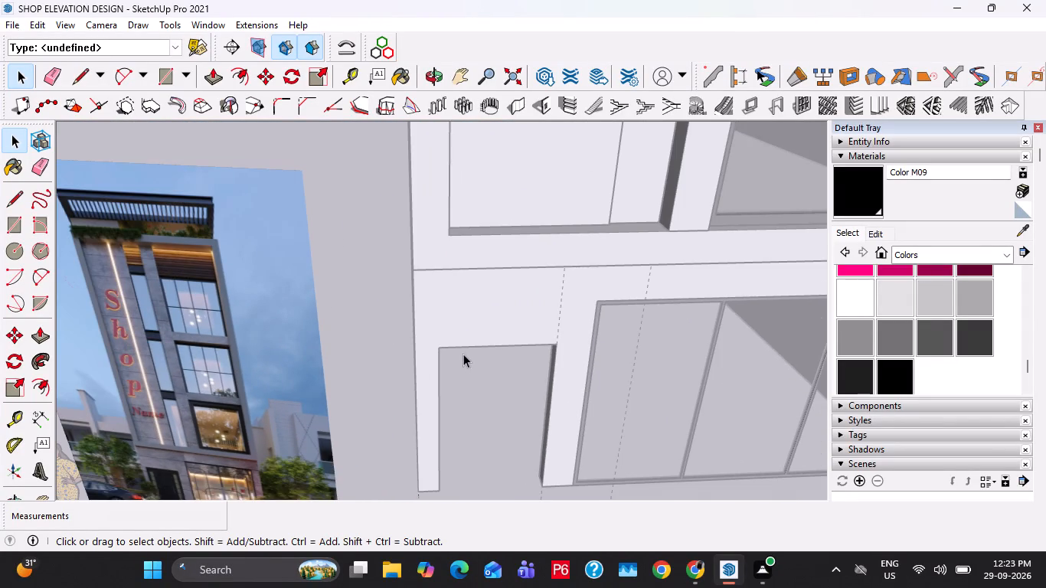
scroll(210, 371, up, 7)
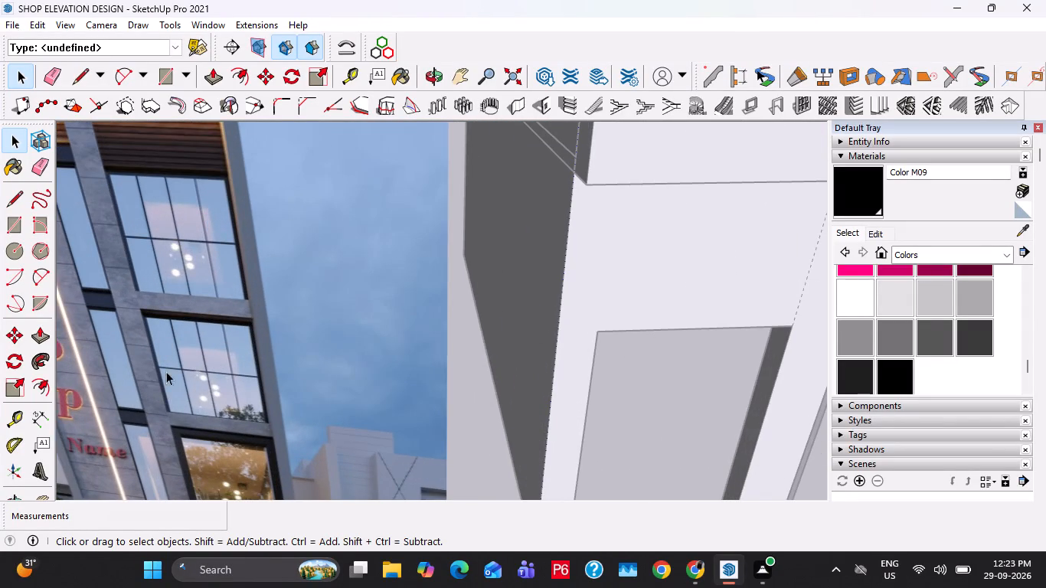
scroll(122, 352, down, 7)
Divide the copied rectangular face beside the building into a window frame with 2 rows and 4 columns.
shift+middle_drag(431, 374, 93, 432)
shift+scroll(129, 400, down, 6)
shift+middle_drag(362, 385, 39, 495)
shift+scroll(211, 394, down, 5)
triple_click(244, 269)
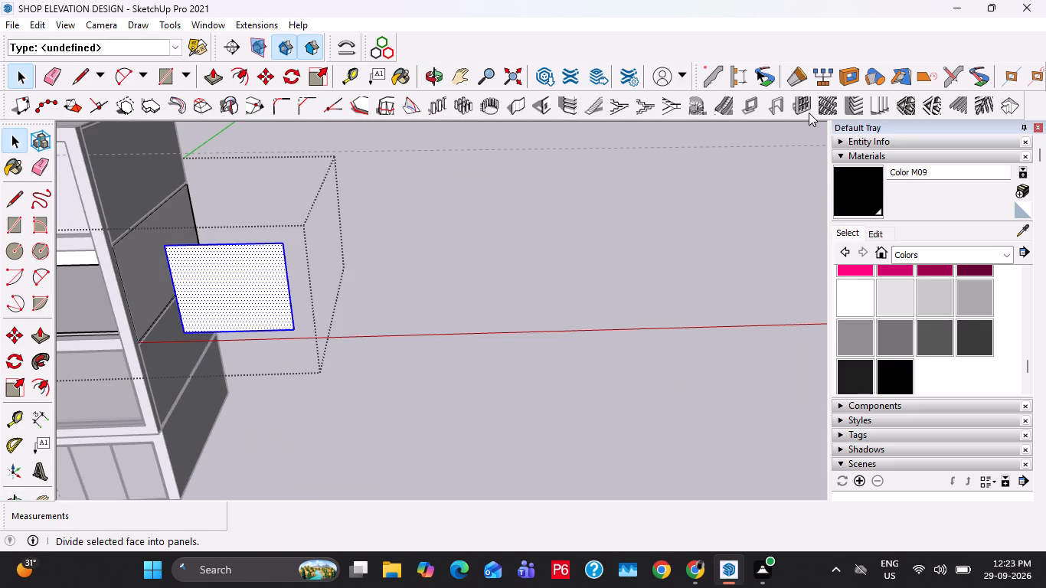
click(809, 113)
click(521, 296)
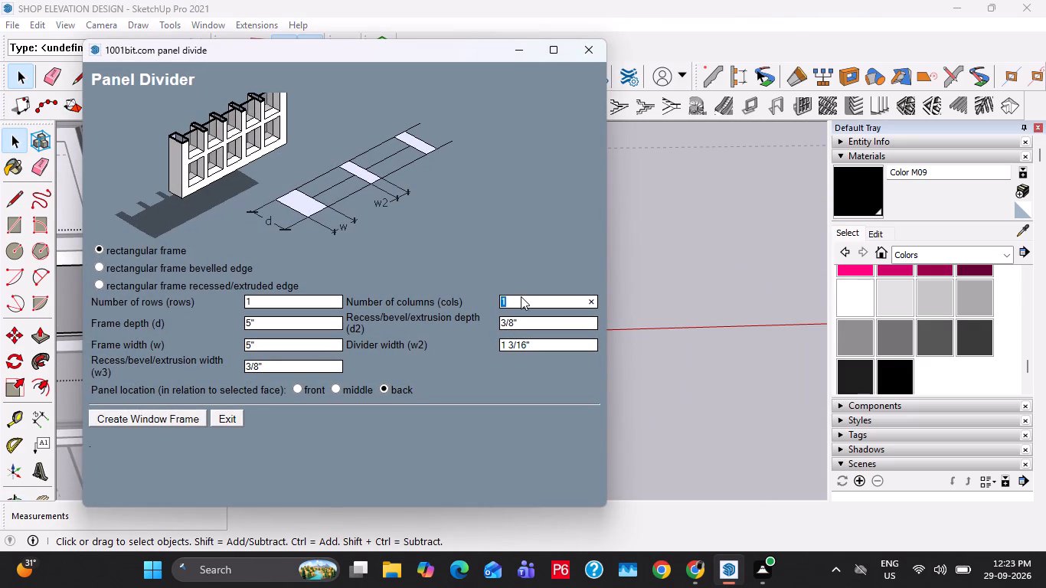
key(4)
click(260, 301)
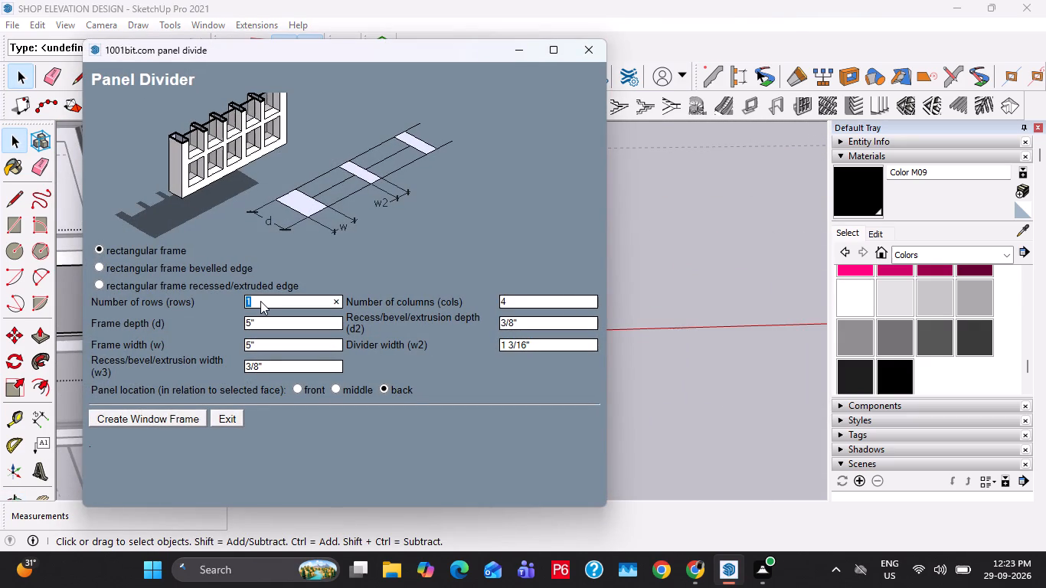
key(2)
click(179, 420)
Paint the new eight-pane window's frame and dividers black with Color M09.
scroll(230, 295, up, 2)
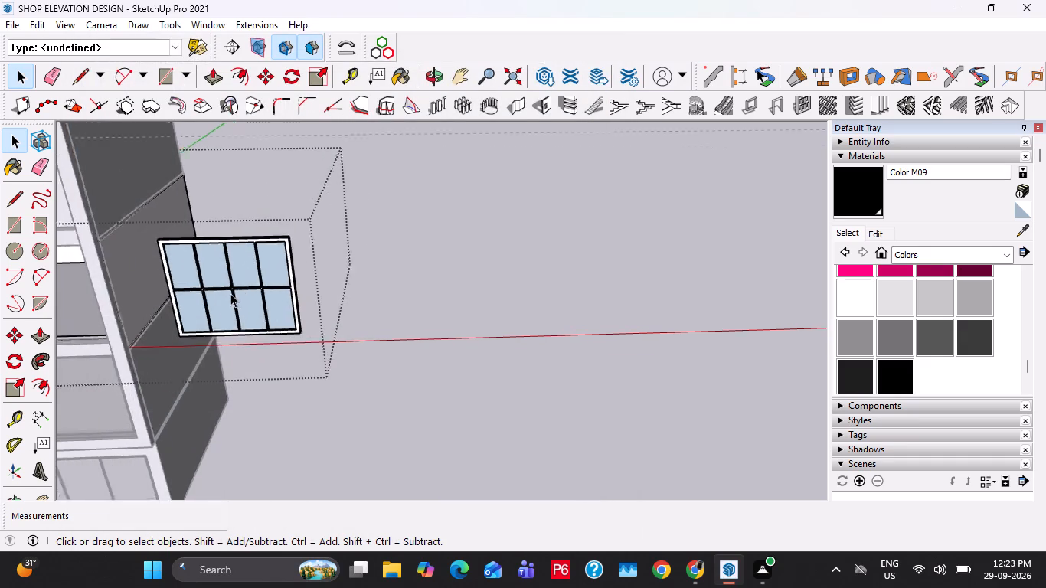
scroll(230, 293, up, 13)
middle_drag(217, 291, 259, 234)
scroll(261, 239, down, 10)
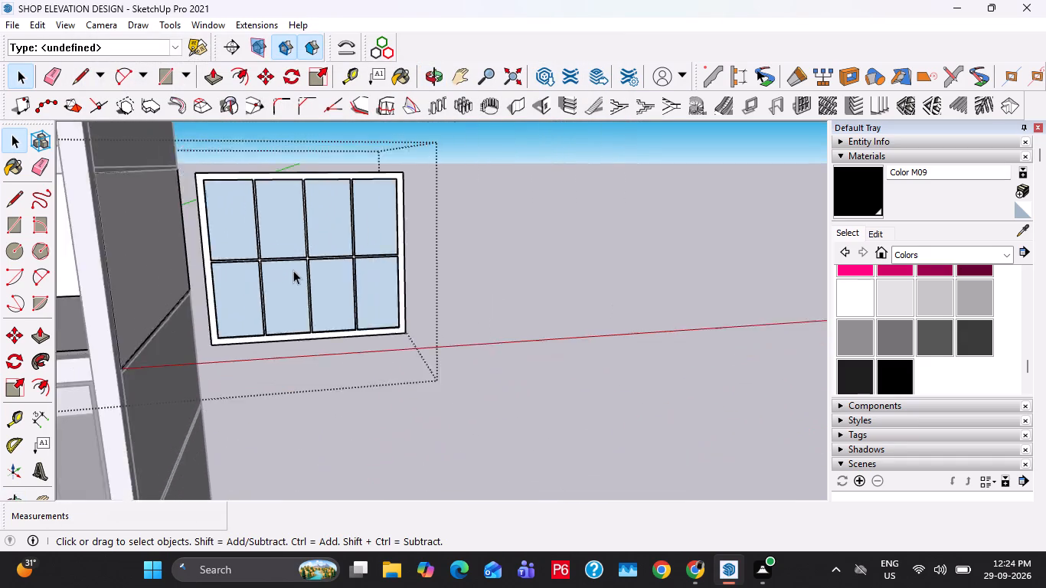
scroll(293, 270, down, 2)
scroll(281, 224, up, 8)
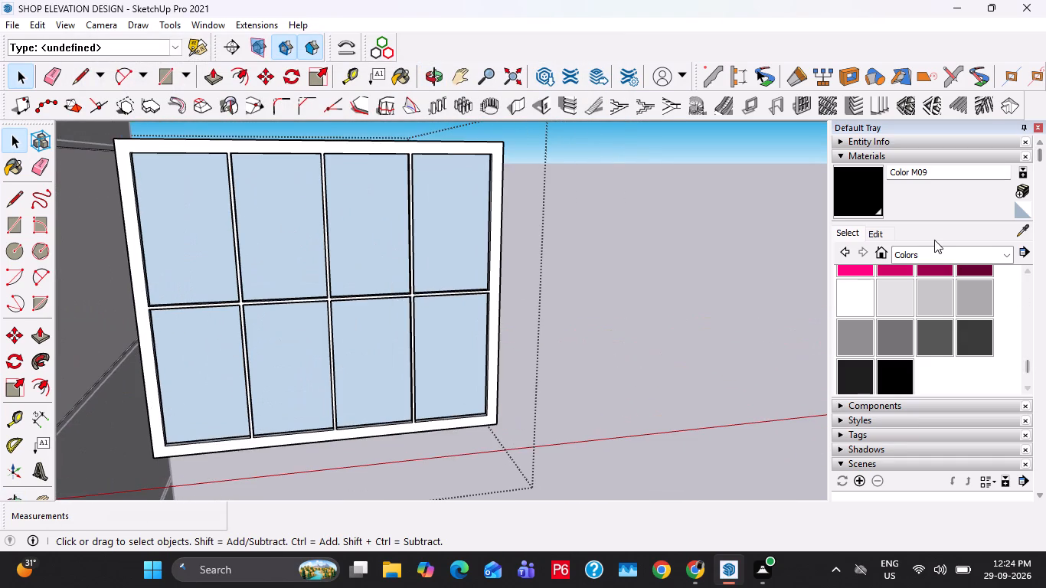
click(878, 191)
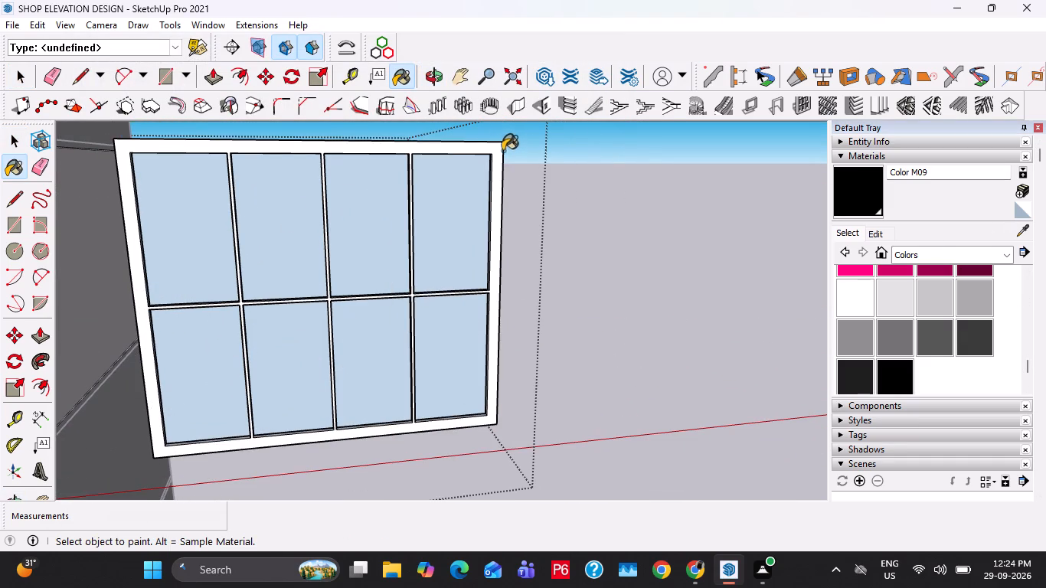
key(space)
triple_click(502, 151)
click(502, 151)
double_click(500, 150)
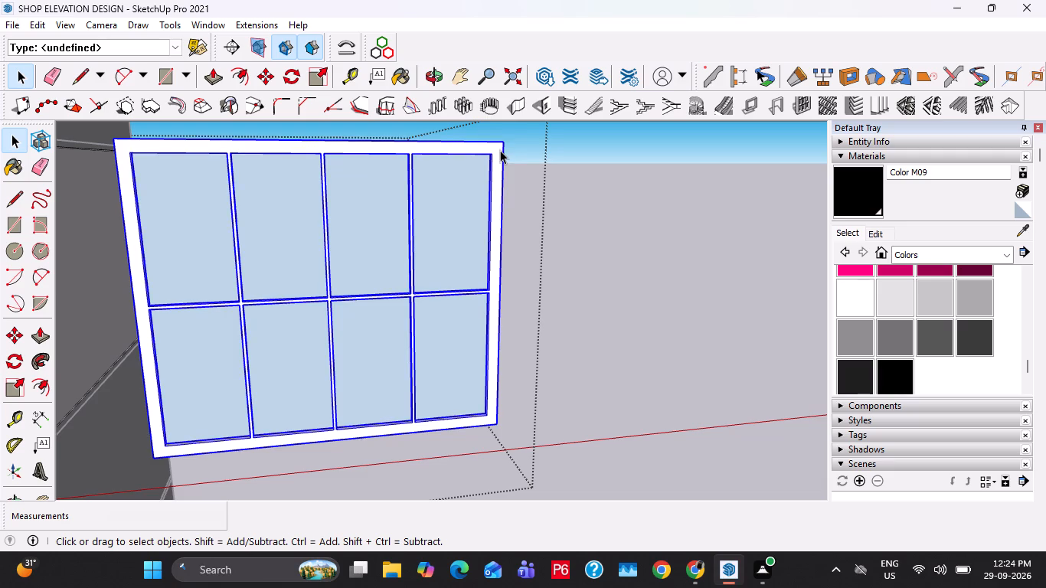
triple_click(500, 150)
click(500, 150)
click(842, 192)
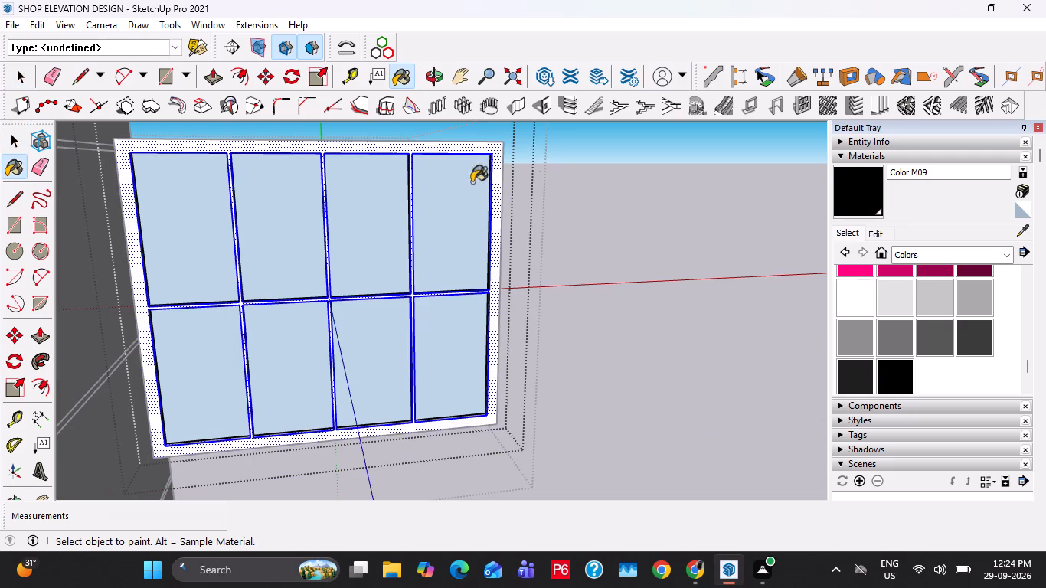
click(497, 165)
Sample Translucent Glass Gray from the existing glazing and apply it to the eight-pane window's glass.
click(1018, 231)
scroll(763, 309, down, 9)
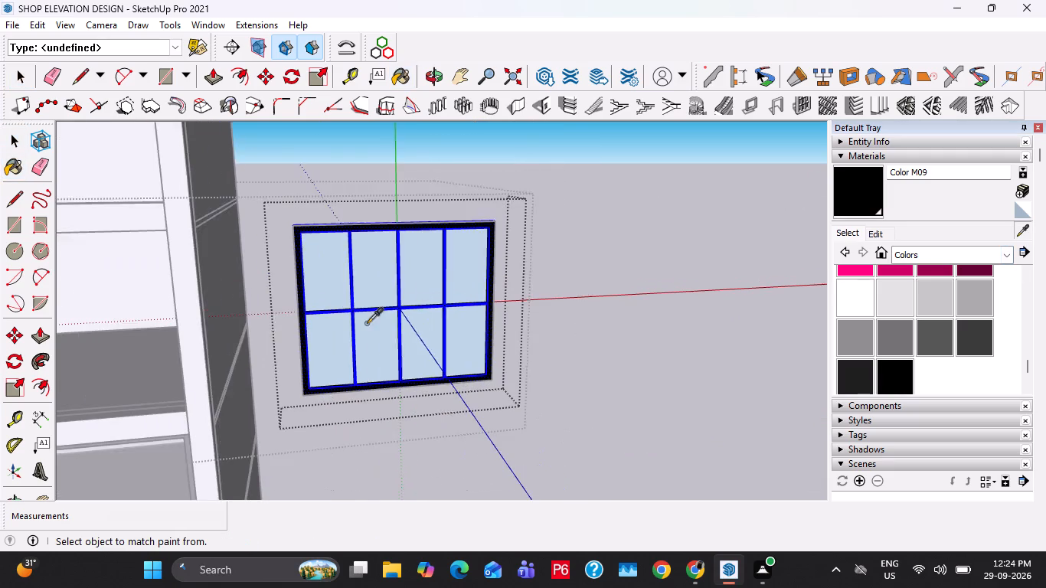
click(133, 459)
click(424, 335)
scroll(413, 332, up, 2)
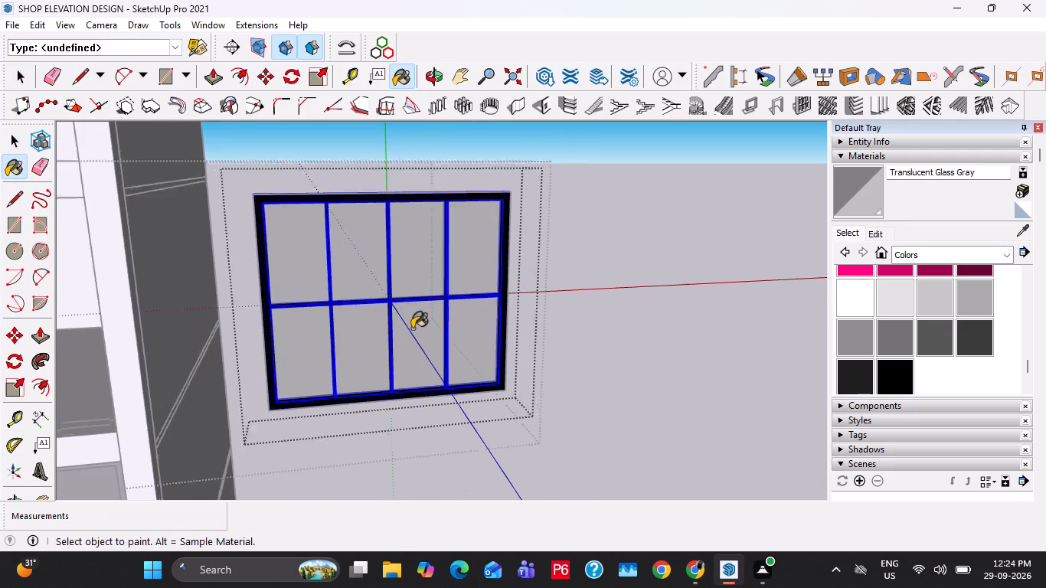
scroll(412, 328, up, 2)
key(space)
key(Escape)
key(Escape)
click(457, 317)
scroll(432, 330, down, 2)
Move the whole eight-pane window by its lower corner into the second wide opening from the bottom.
double_click(367, 345)
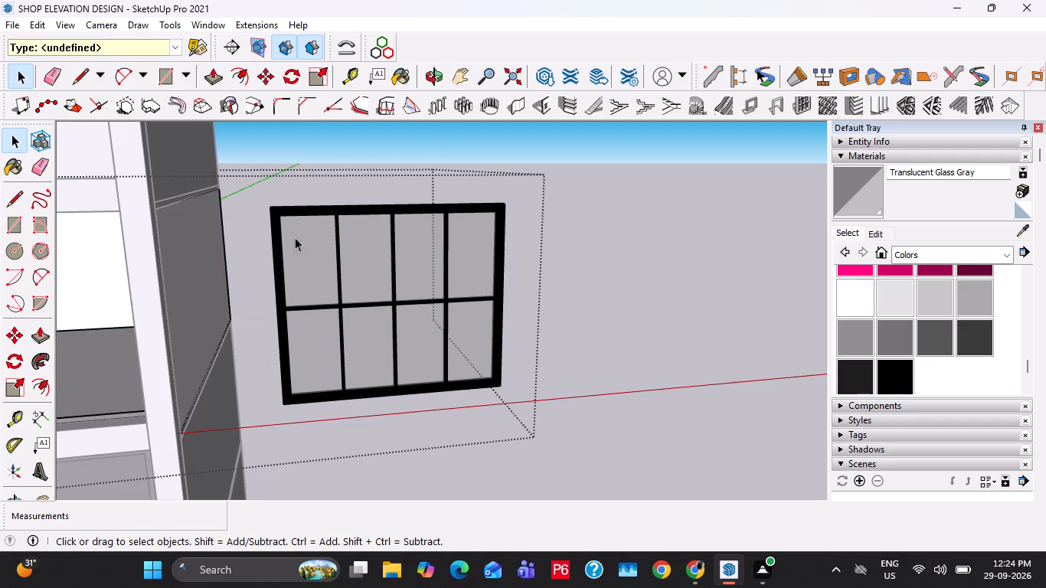
drag(263, 171, 548, 417)
middle_drag(335, 384, 435, 385)
key(m)
scroll(320, 436, up, 1)
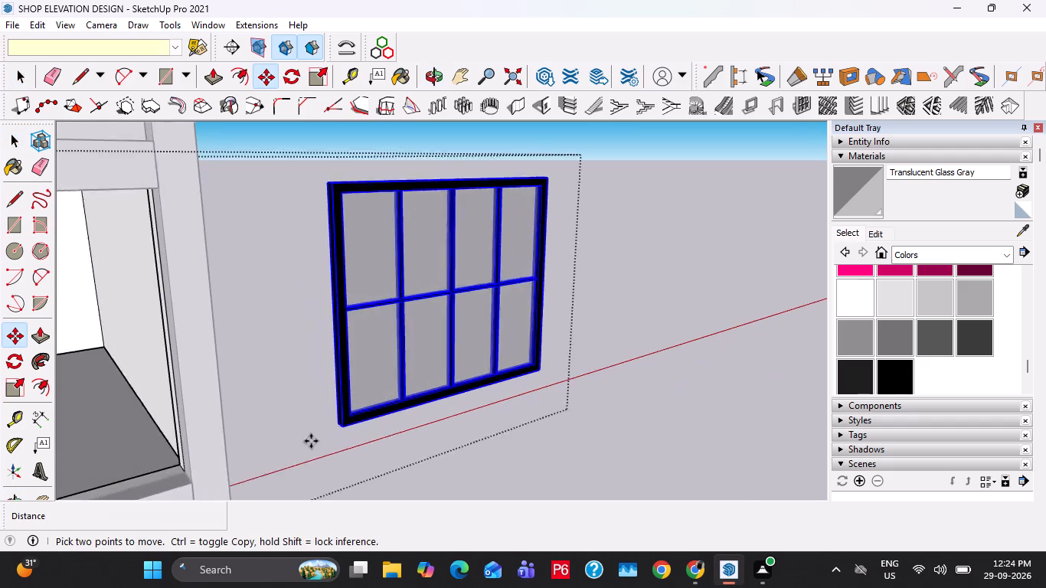
scroll(311, 441, up, 2)
click(353, 421)
scroll(411, 377, down, 9)
middle_drag(208, 398, 132, 390)
scroll(266, 373, up, 14)
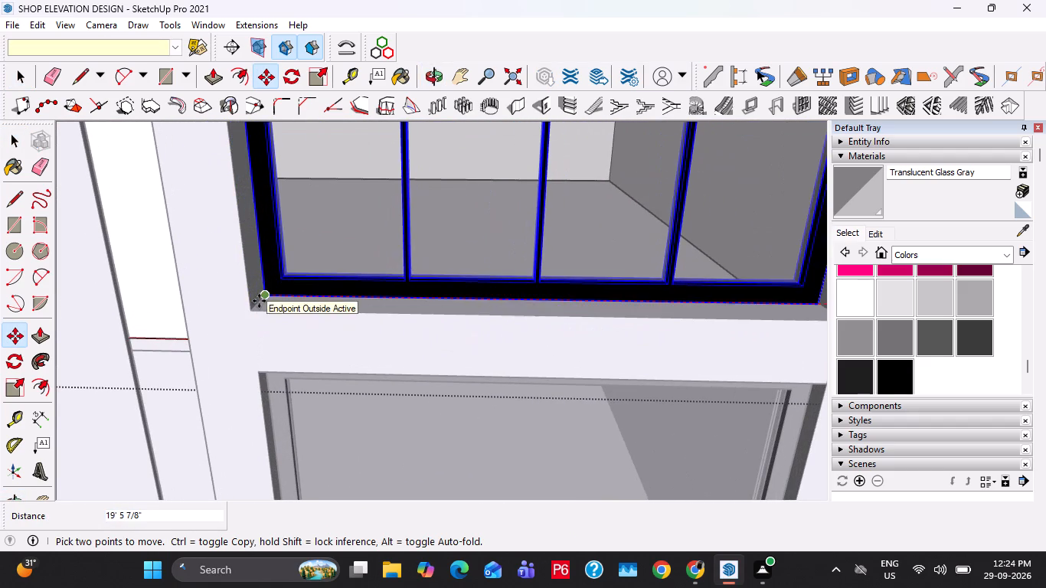
scroll(259, 301, up, 7)
click(253, 310)
scroll(298, 351, down, 20)
key(space)
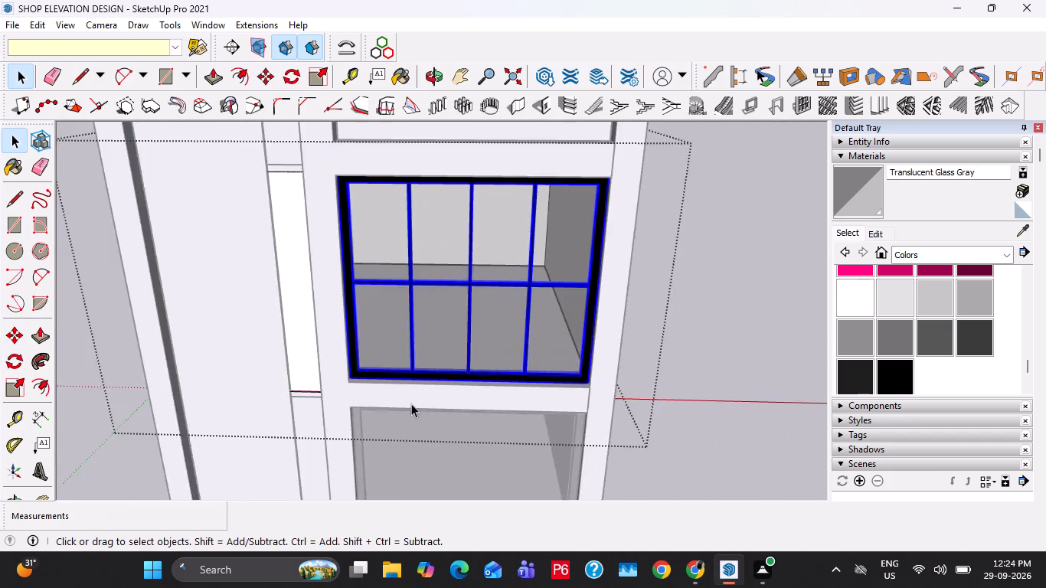
Draw a rectangle on the wall face filling the top wide opening from corner to corner.
scroll(411, 403, down, 7)
shift+middle_drag(472, 296, 482, 364)
double_click(459, 245)
scroll(433, 269, up, 3)
click(433, 273)
middle_drag(426, 266, 400, 194)
scroll(404, 205, up, 7)
key(r)
scroll(342, 151, up, 2)
middle_drag(342, 152, 341, 210)
scroll(342, 243, up, 1)
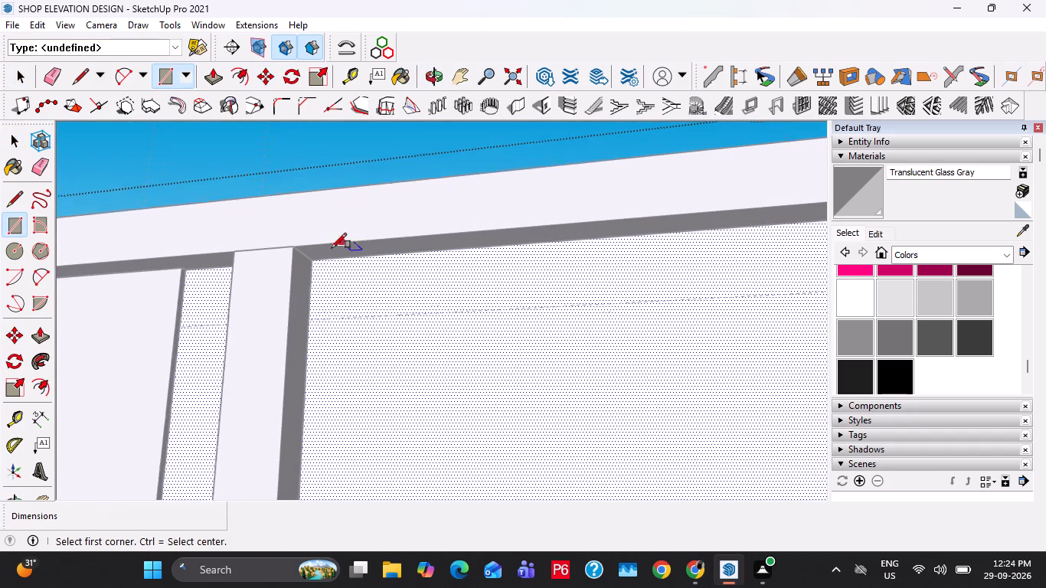
scroll(332, 248, up, 1)
click(311, 262)
scroll(535, 385, down, 5)
shift+middle_drag(586, 416, 567, 358)
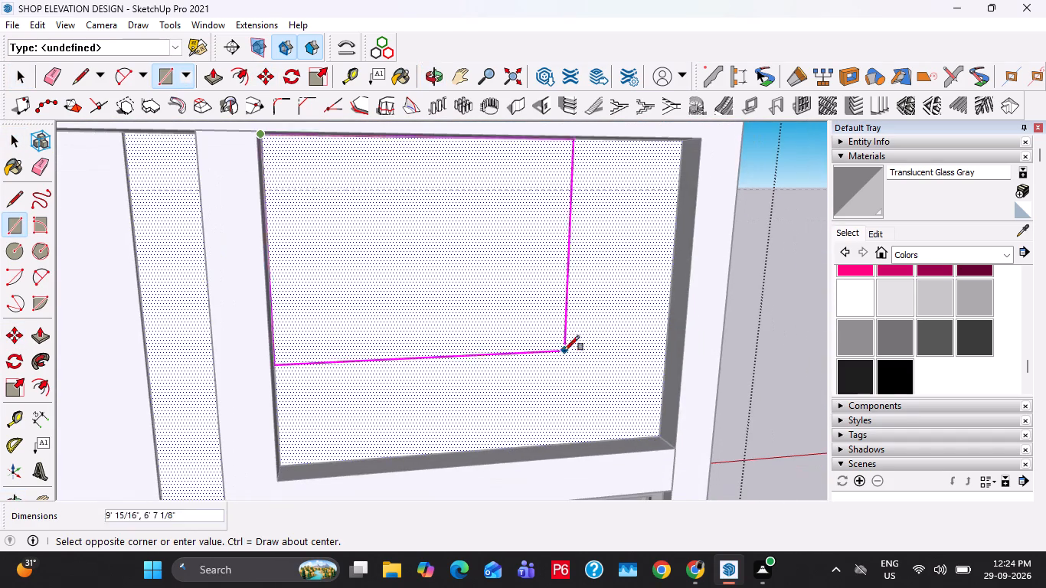
click(662, 436)
Push the rectangular wall face in the top wide opening back to cut the opening through.
key(space)
click(534, 377)
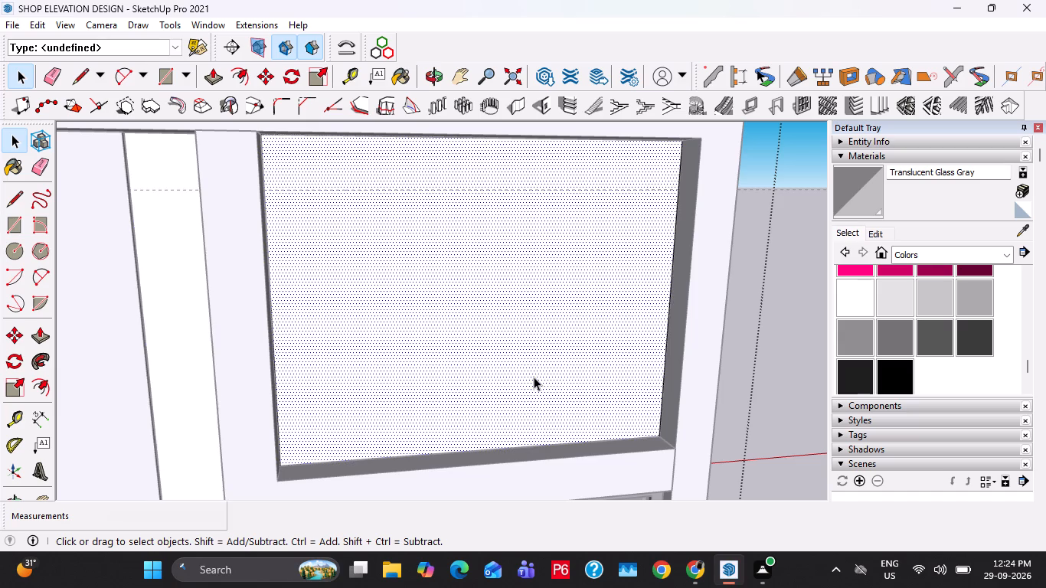
key(p)
click(532, 377)
click(465, 347)
key(space)
scroll(357, 335, down, 2)
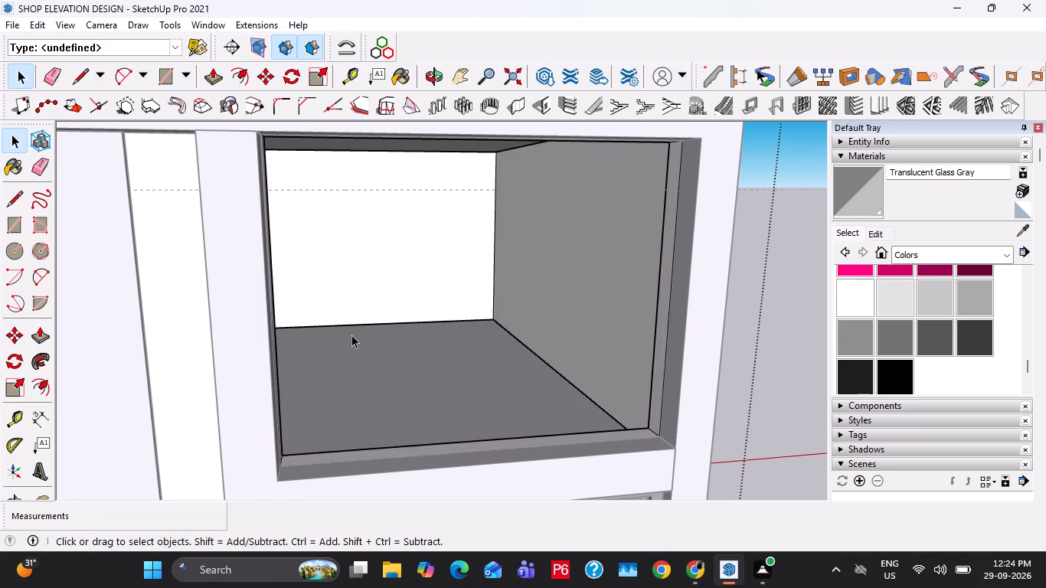
scroll(351, 335, down, 4)
key(Escape)
key(Escape)
Copy the eight-pane window from the second wide opening up into the top wide opening, aligned at the lower corner.
middle_drag(427, 430, 442, 314)
click(411, 380)
middle_drag(420, 407, 298, 425)
scroll(300, 459, up, 16)
key(m)
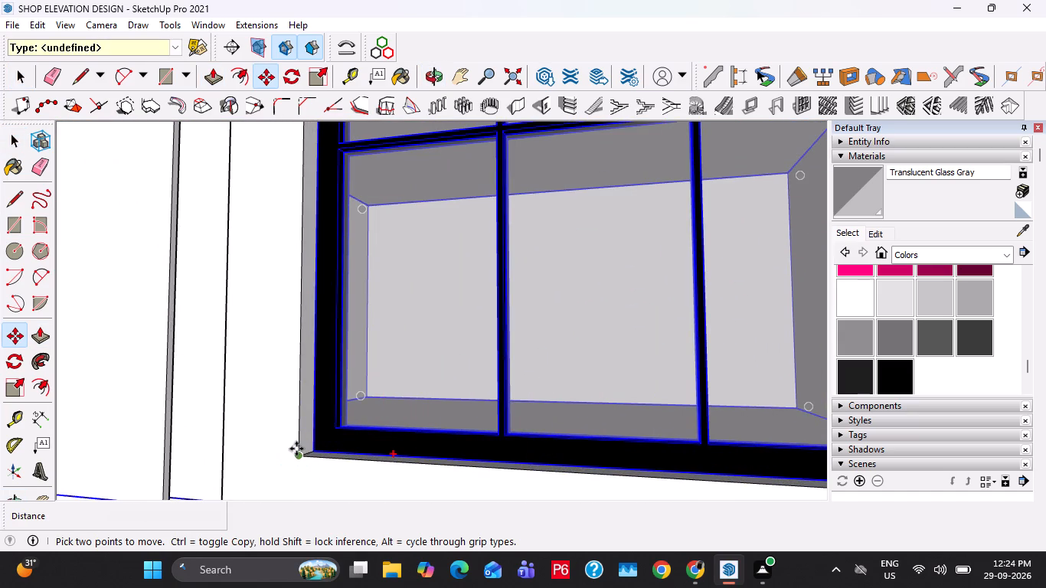
key(space)
double_click(382, 394)
click(325, 421)
scroll(341, 408, down, 5)
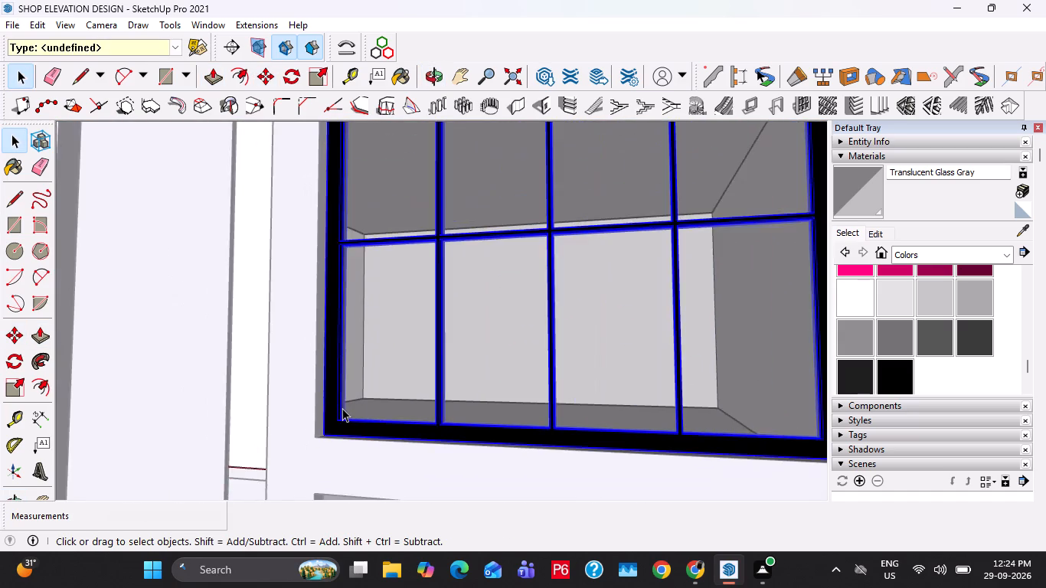
scroll(342, 408, down, 4)
key(m)
click(321, 429)
scroll(325, 389, down, 1)
shift+middle_drag(321, 304, 333, 462)
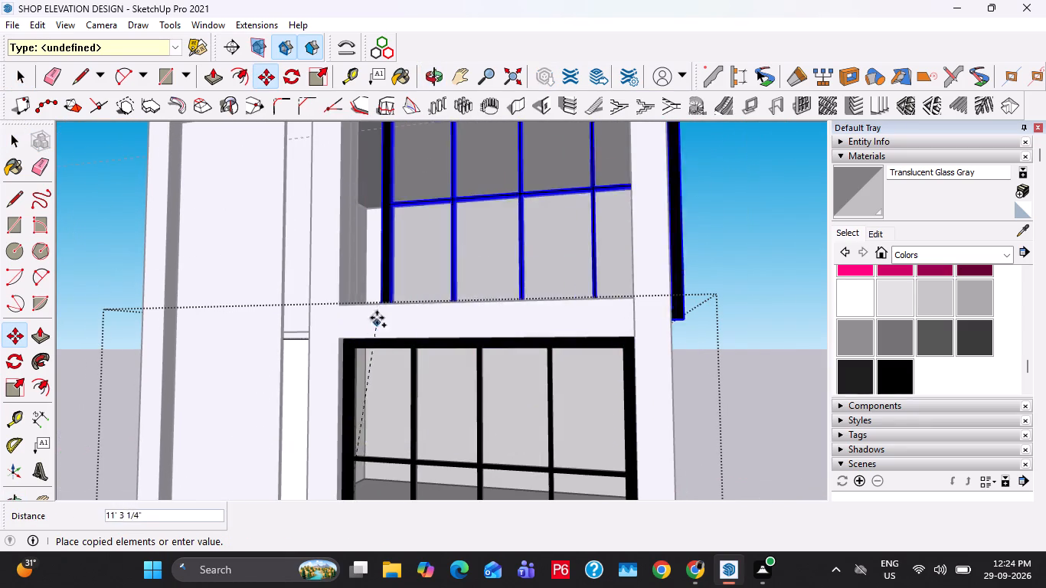
click(339, 308)
key(space)
scroll(543, 298, down, 7)
key(Escape)
key(Escape)
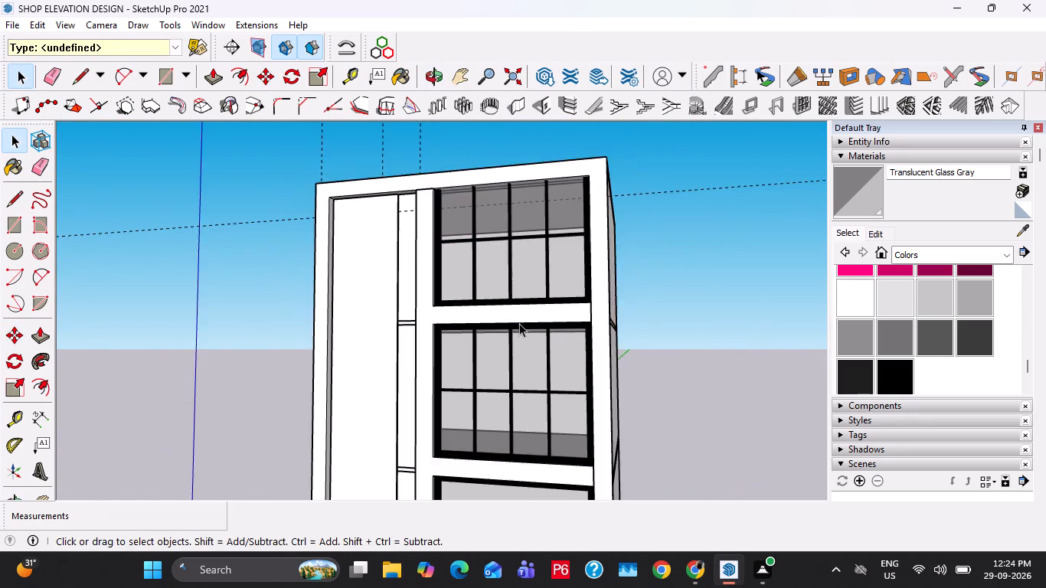
Examine the facade's windows and wall finish in the reference photo against the model.
middle_drag(525, 333, 580, 400)
scroll(563, 373, down, 6)
middle_drag(579, 394, 559, 237)
scroll(351, 418, up, 18)
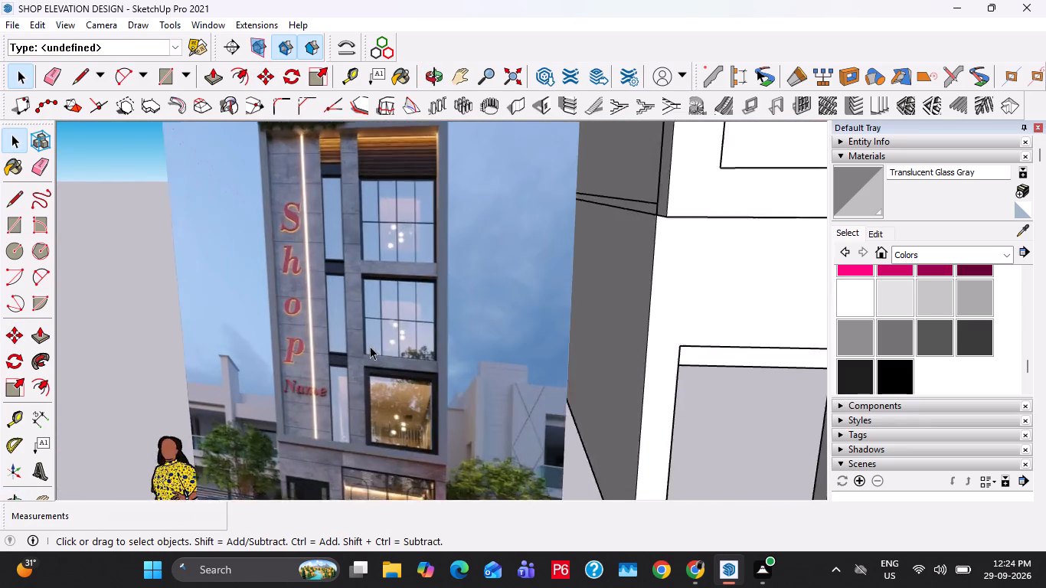
scroll(370, 346, up, 4)
scroll(401, 322, down, 7)
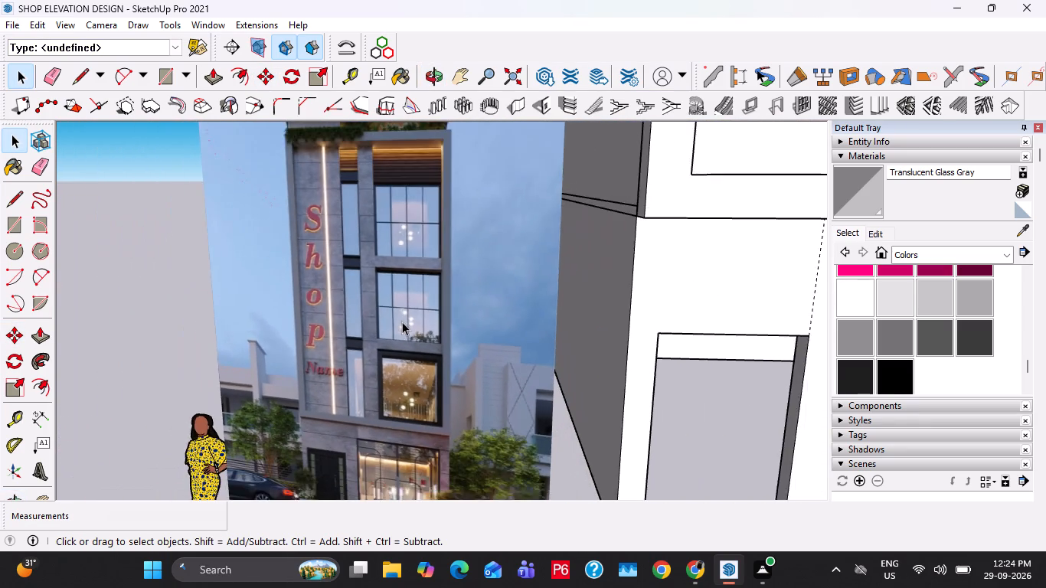
scroll(402, 322, down, 3)
shift+middle_drag(591, 236, 470, 335)
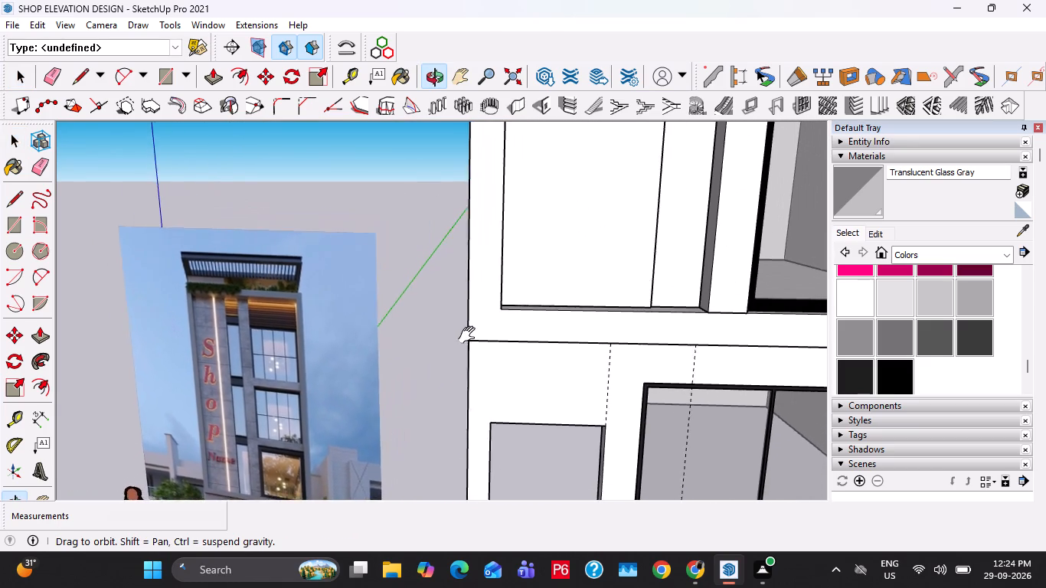
shift+middle_drag(470, 335, 429, 402)
scroll(494, 273, down, 10)
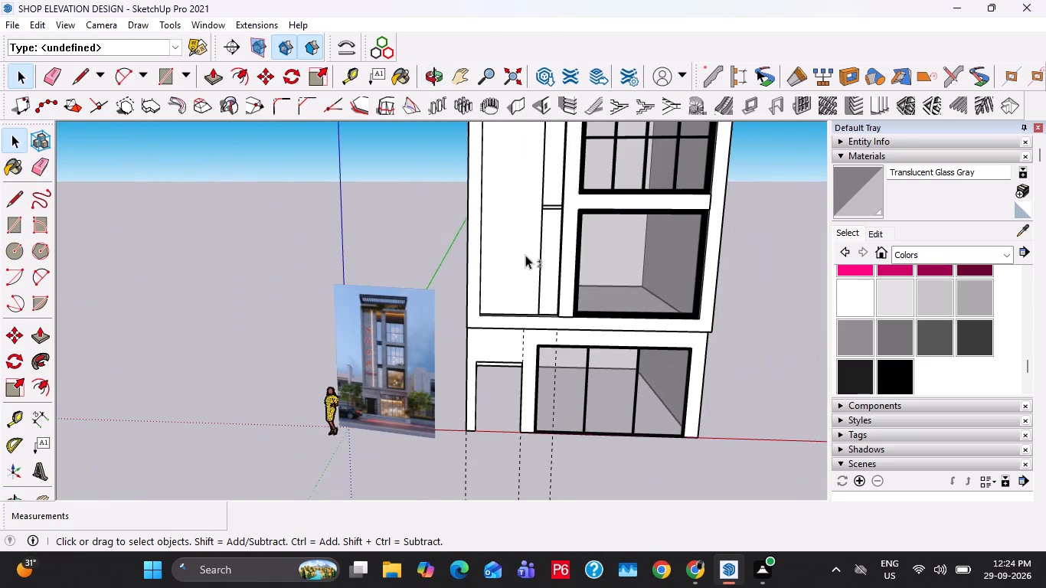
shift+middle_drag(519, 269, 496, 252)
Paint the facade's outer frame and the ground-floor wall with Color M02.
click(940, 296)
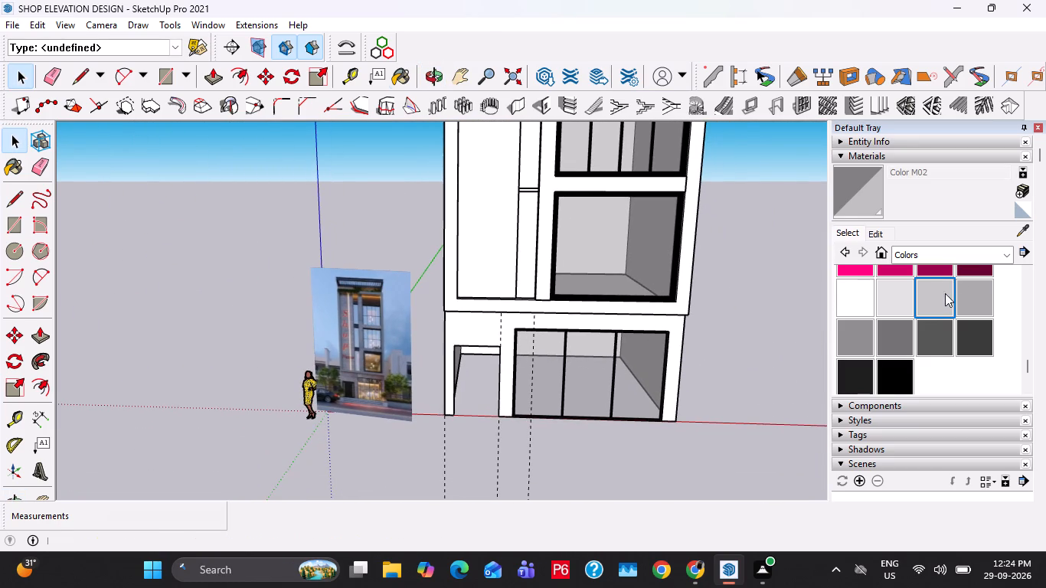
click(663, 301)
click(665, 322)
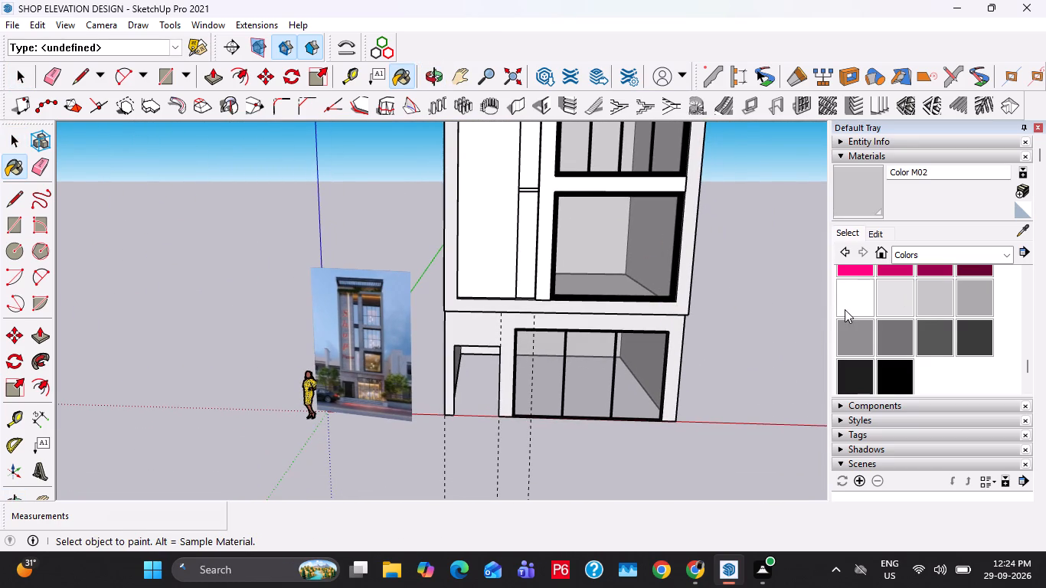
Paint the facade's outer frame, ground-floor wall, side wall and side ledges with the grey Color M03.
click(972, 299)
click(655, 310)
click(672, 325)
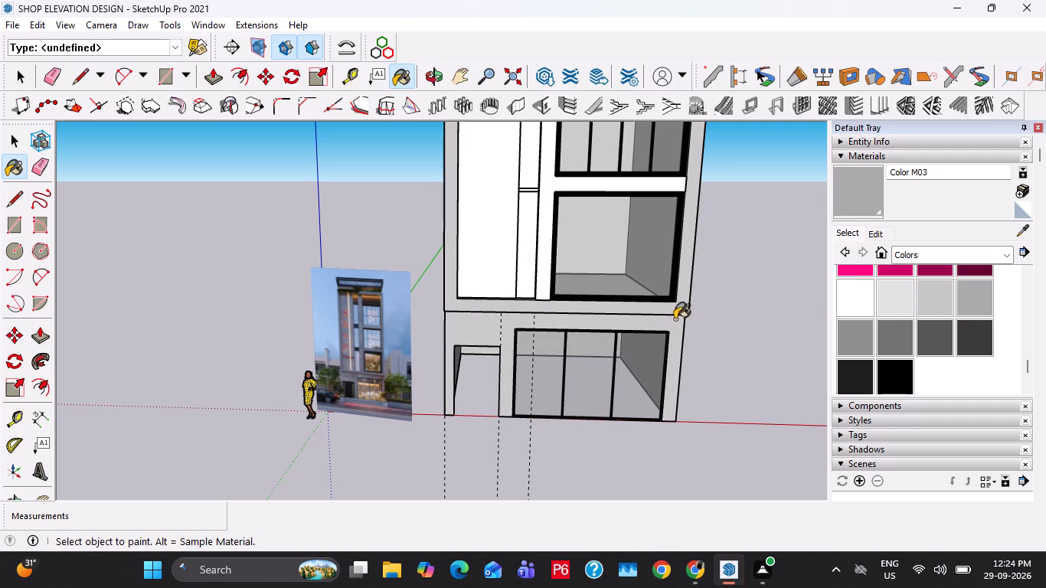
middle_drag(664, 315, 440, 277)
click(625, 260)
click(672, 153)
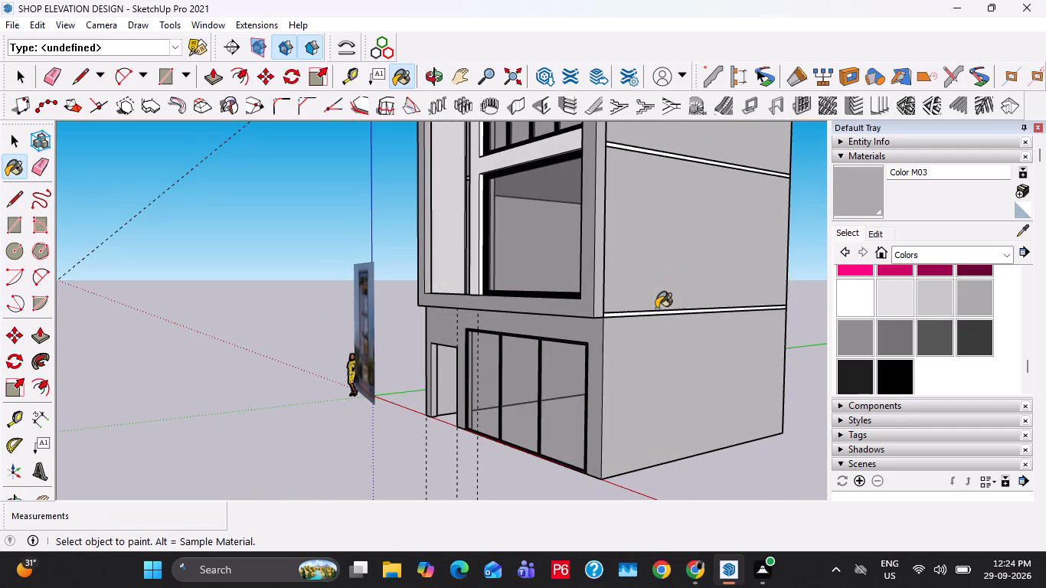
click(656, 309)
click(656, 313)
click(662, 152)
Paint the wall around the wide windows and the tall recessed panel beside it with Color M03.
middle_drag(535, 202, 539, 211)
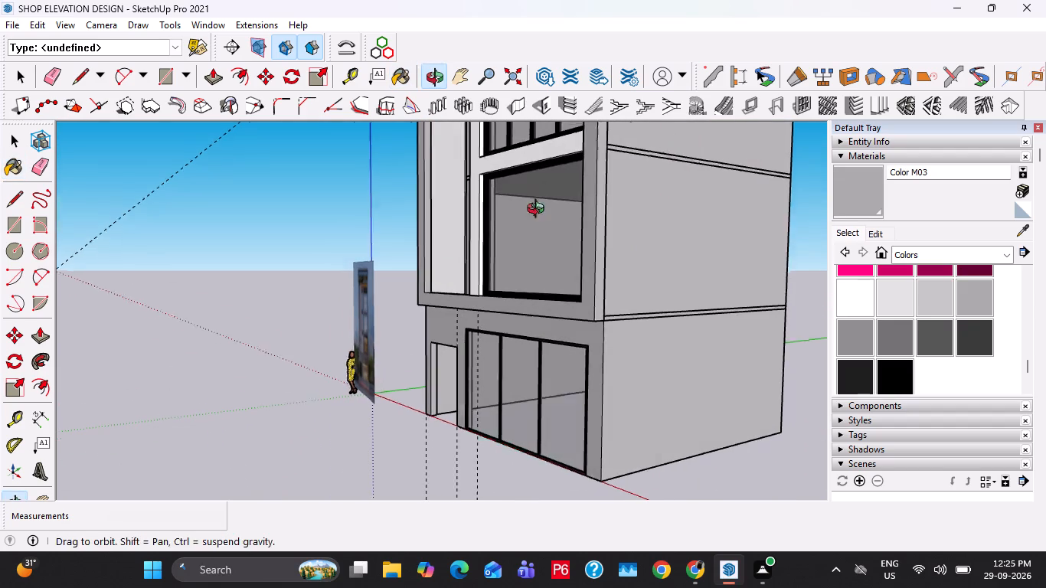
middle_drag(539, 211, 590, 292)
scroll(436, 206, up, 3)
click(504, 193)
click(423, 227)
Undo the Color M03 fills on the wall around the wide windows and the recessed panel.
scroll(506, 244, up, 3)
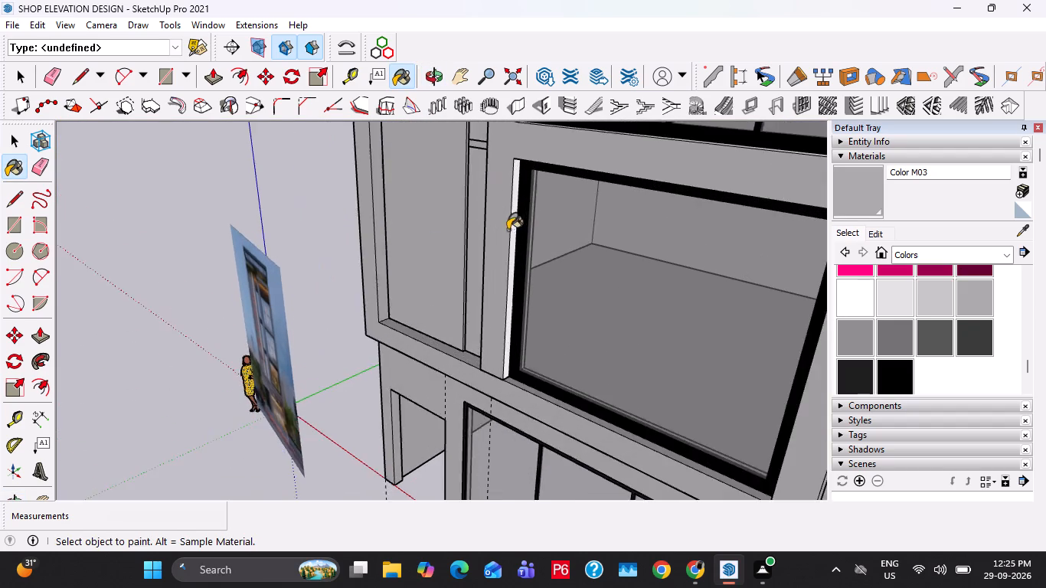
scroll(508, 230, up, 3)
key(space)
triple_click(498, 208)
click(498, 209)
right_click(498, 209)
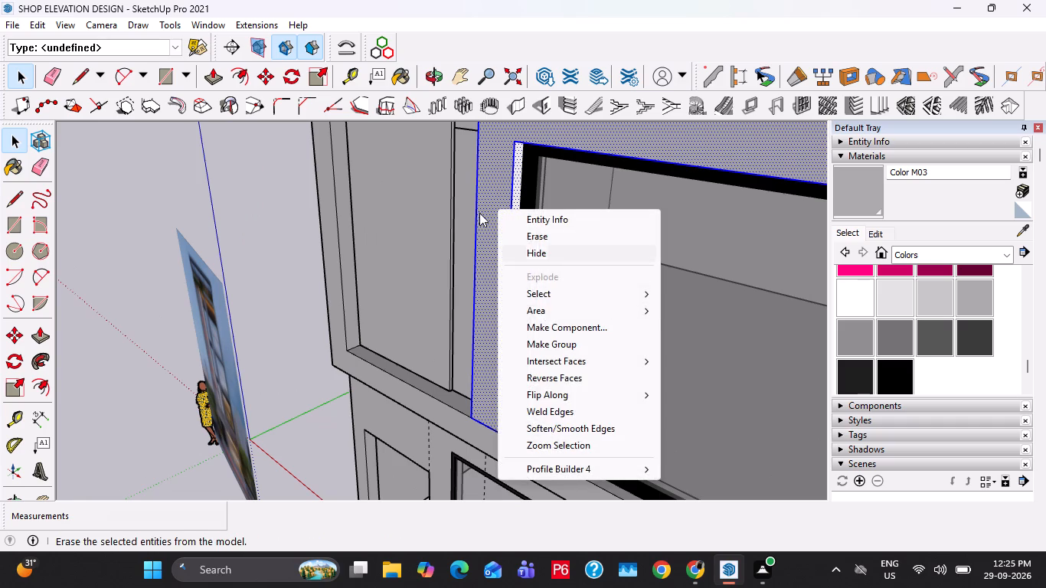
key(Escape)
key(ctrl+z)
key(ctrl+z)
Group the wall face around the wide upper windows together with its edges.
triple_click(499, 205)
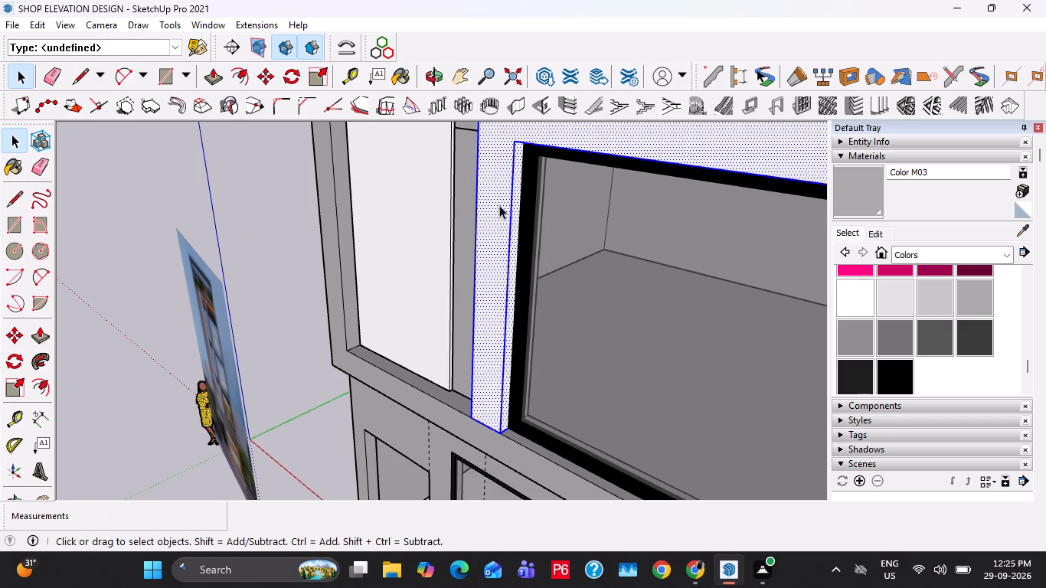
click(499, 205)
right_click(499, 205)
click(573, 337)
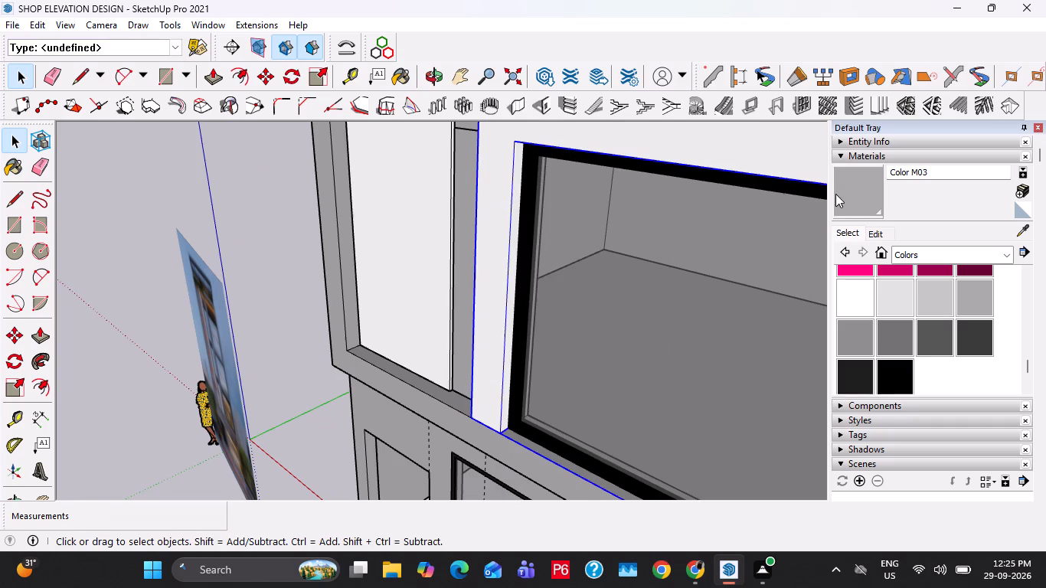
Paint the grouped wall around the wide windows and the tall recessed panel beside it with Color M03.
click(835, 194)
click(506, 202)
click(410, 232)
scroll(405, 247, down, 5)
key(space)
middle_drag(397, 298, 543, 260)
key(Escape)
key(Escape)
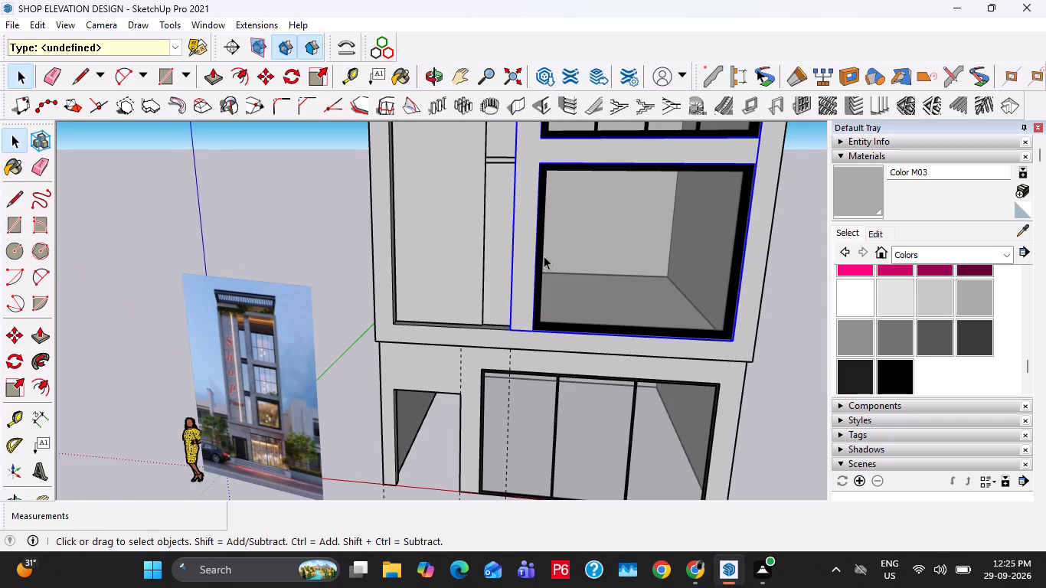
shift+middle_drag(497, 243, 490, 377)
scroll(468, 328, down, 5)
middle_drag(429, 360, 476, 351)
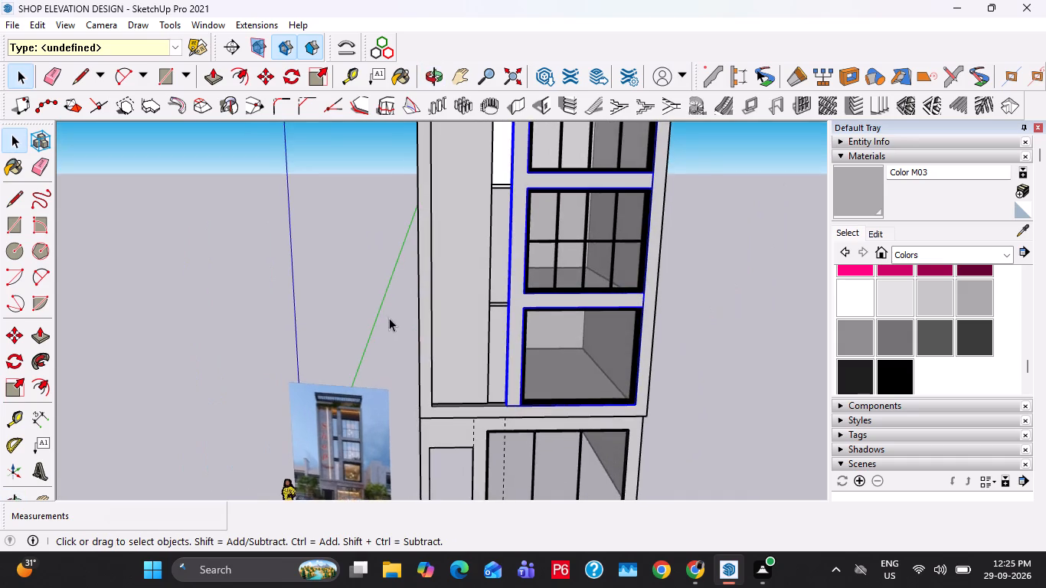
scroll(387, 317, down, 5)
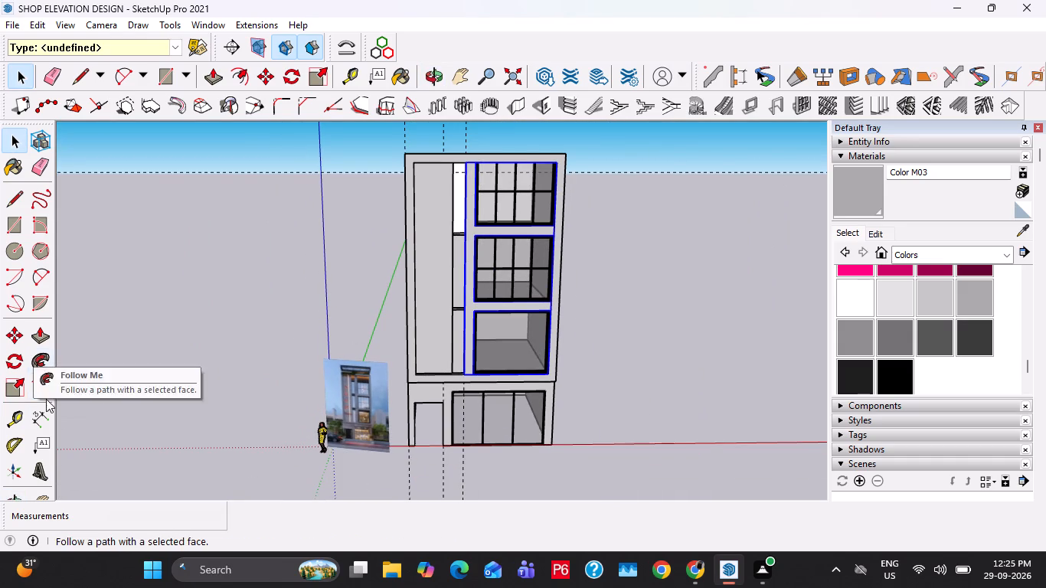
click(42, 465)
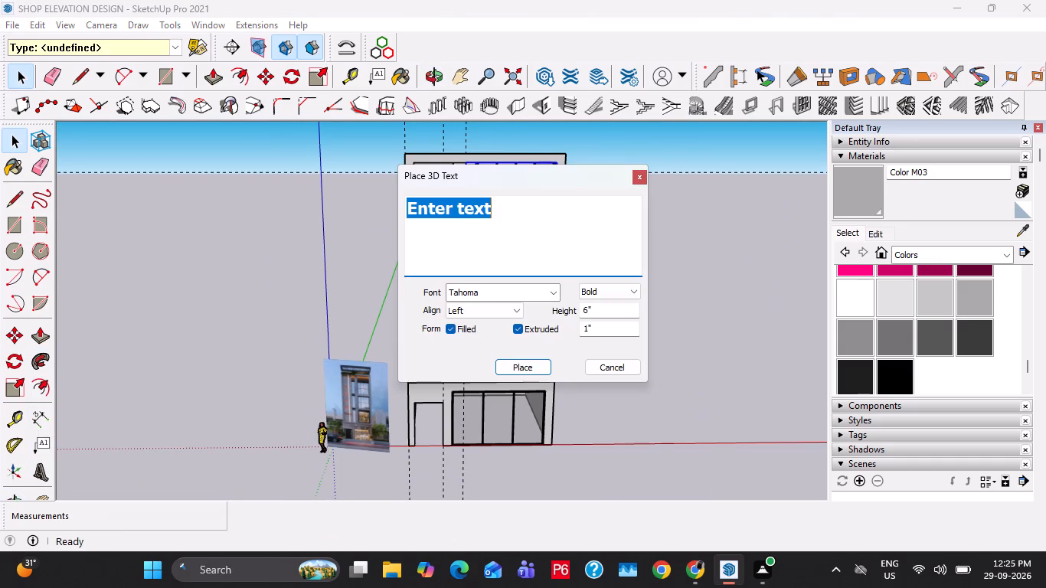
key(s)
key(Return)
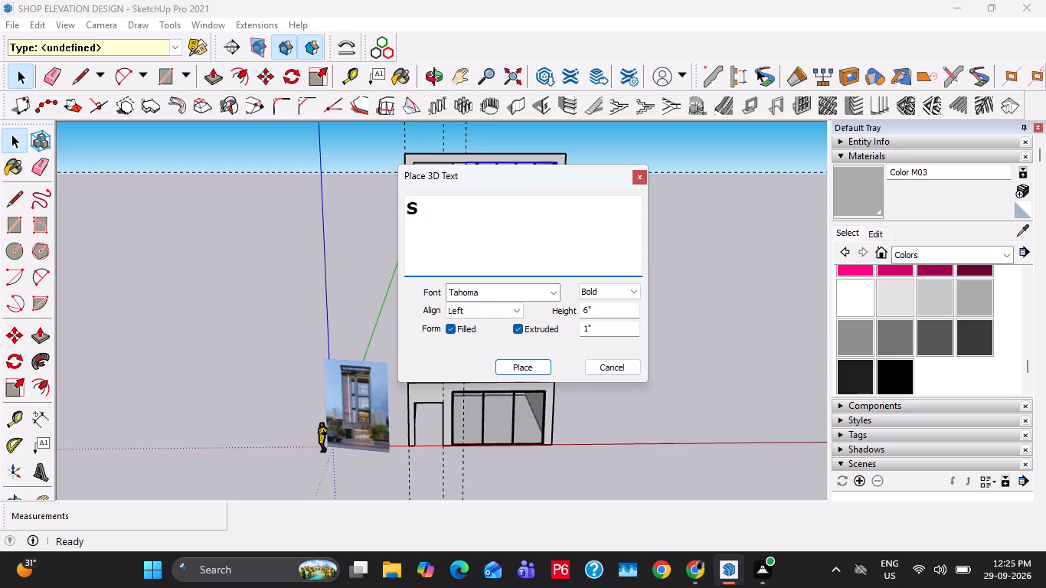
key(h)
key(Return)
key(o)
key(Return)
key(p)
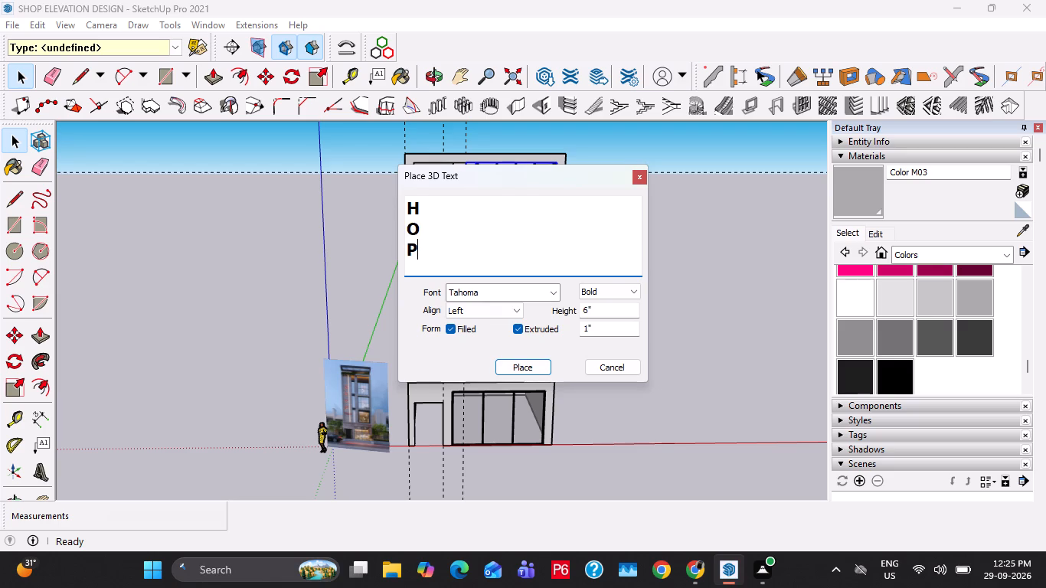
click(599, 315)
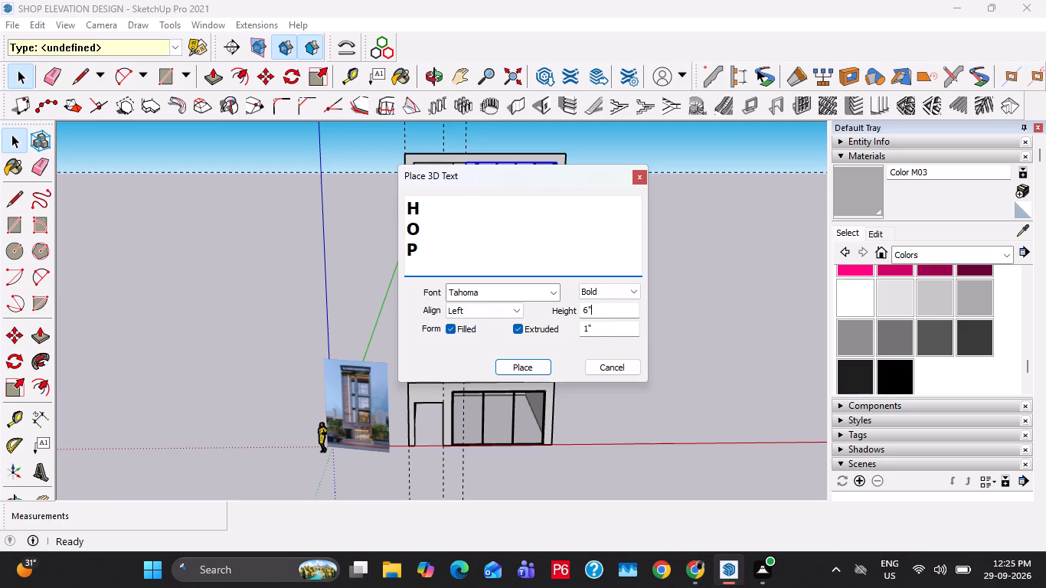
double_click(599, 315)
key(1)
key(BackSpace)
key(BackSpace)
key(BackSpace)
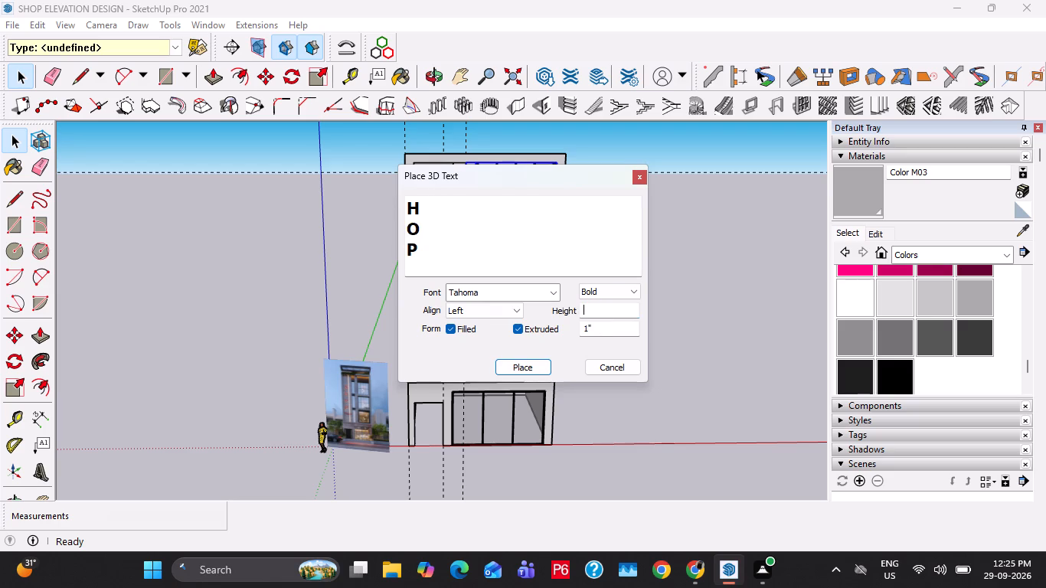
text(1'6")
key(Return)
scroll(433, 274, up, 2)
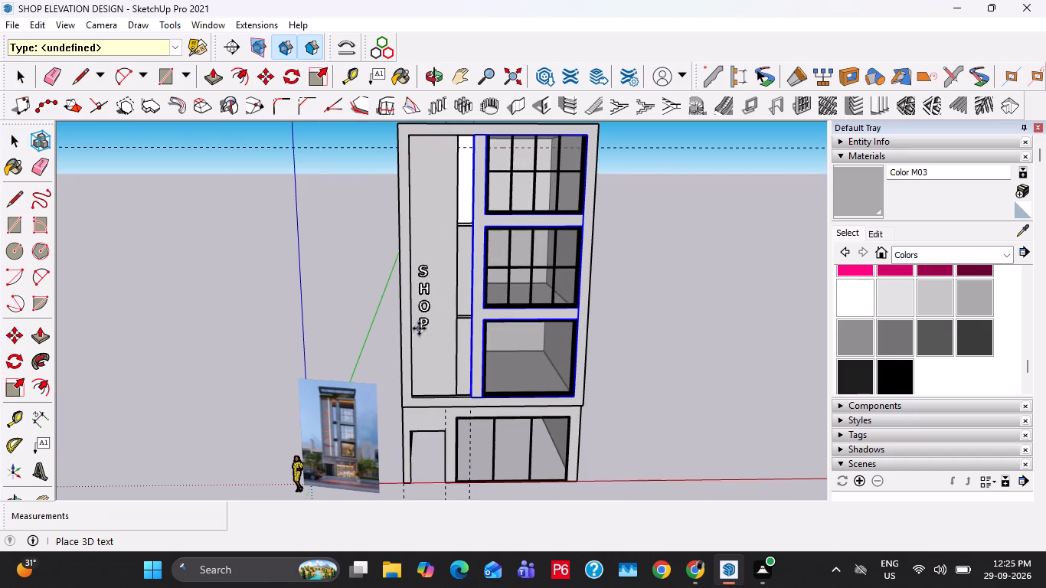
Place 3D text reading S, H, O, P on separate lines, 3' high, on the tall recessed facade panel.
click(43, 467)
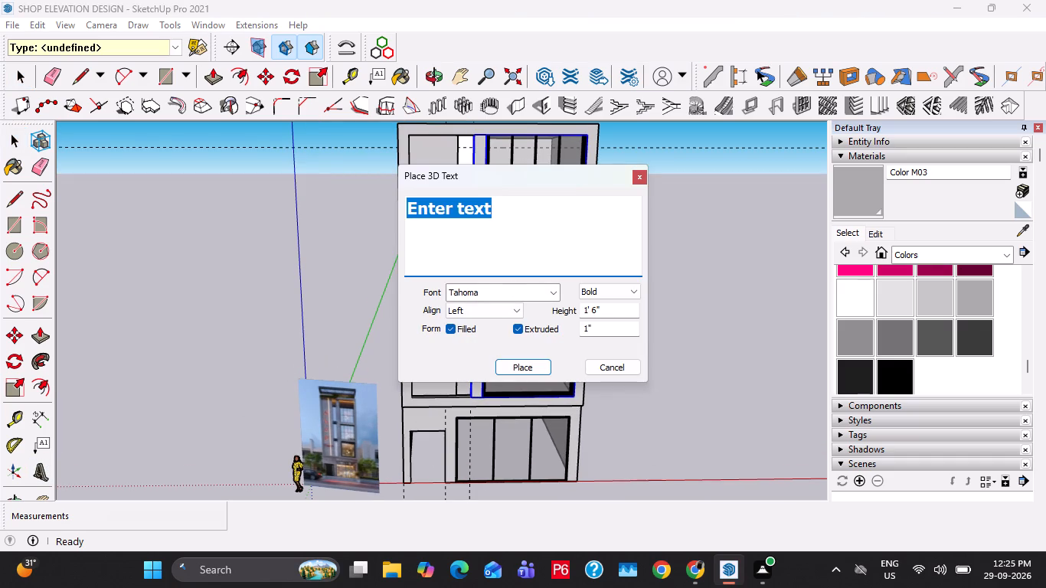
key(s)
key(Return)
key(h)
key(Return)
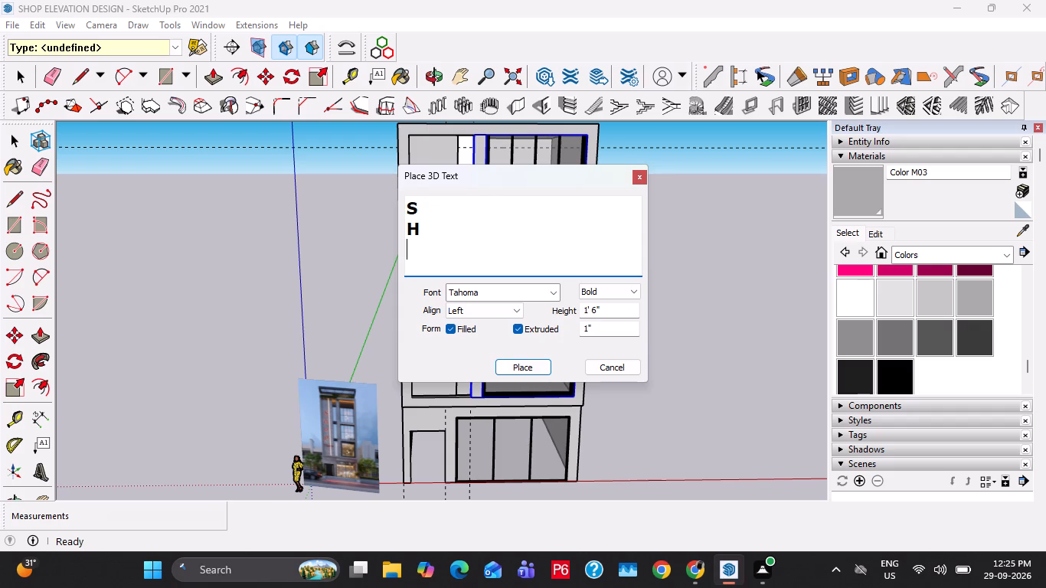
key(o)
key(Return)
key(p)
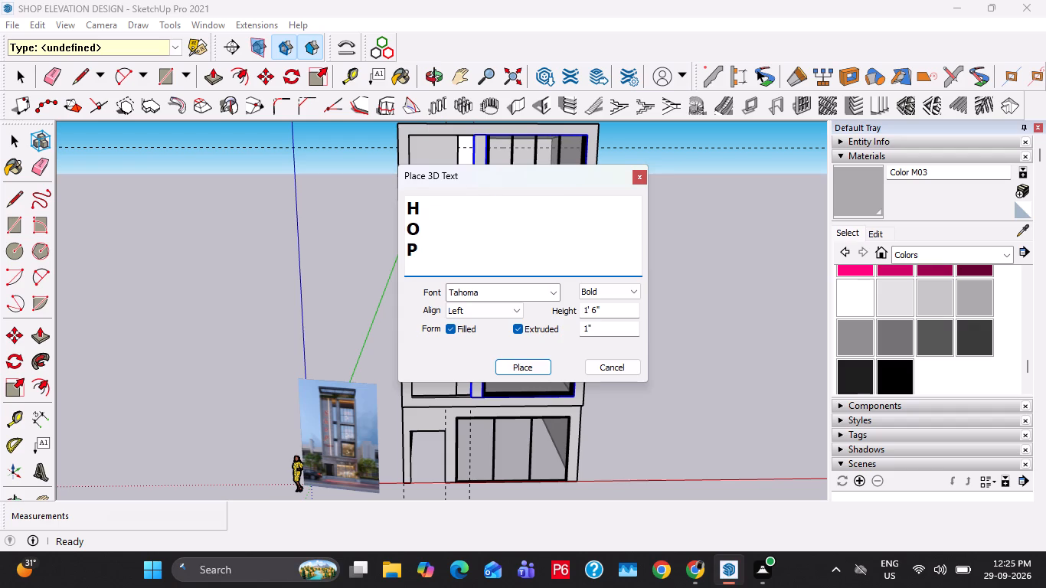
triple_click(606, 309)
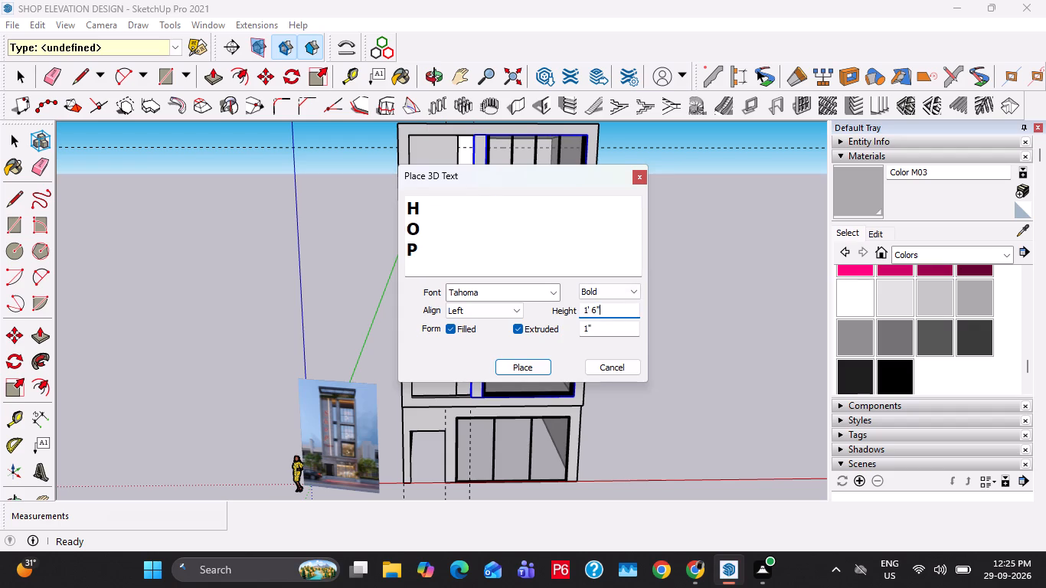
drag(606, 309, 580, 318)
drag(580, 318, 575, 320)
text(3')
key(Return)
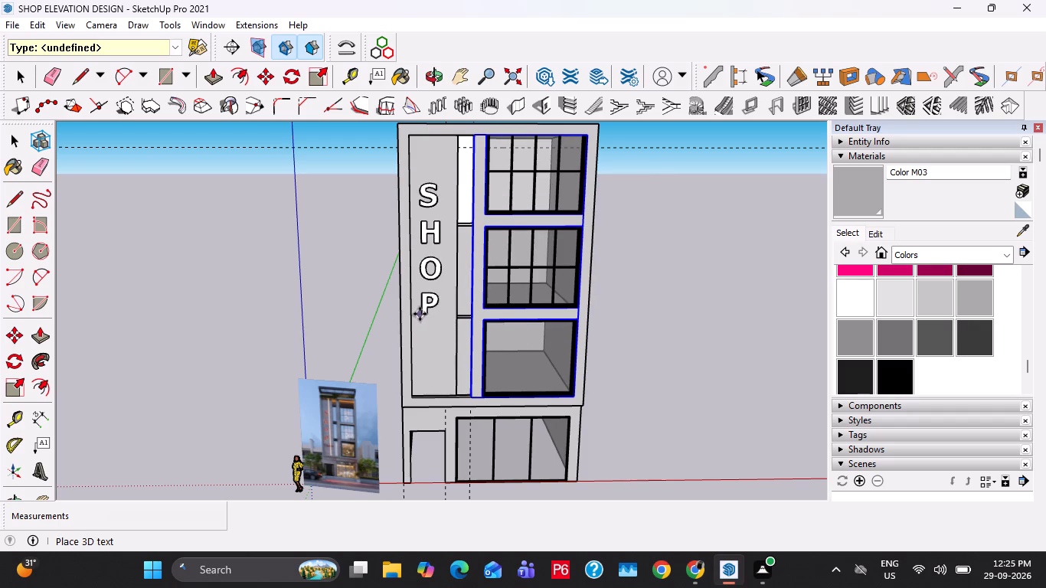
click(420, 314)
Check the sign in the reference photo and paint the SHOP lettering with the pink Color L05.
scroll(391, 426, up, 16)
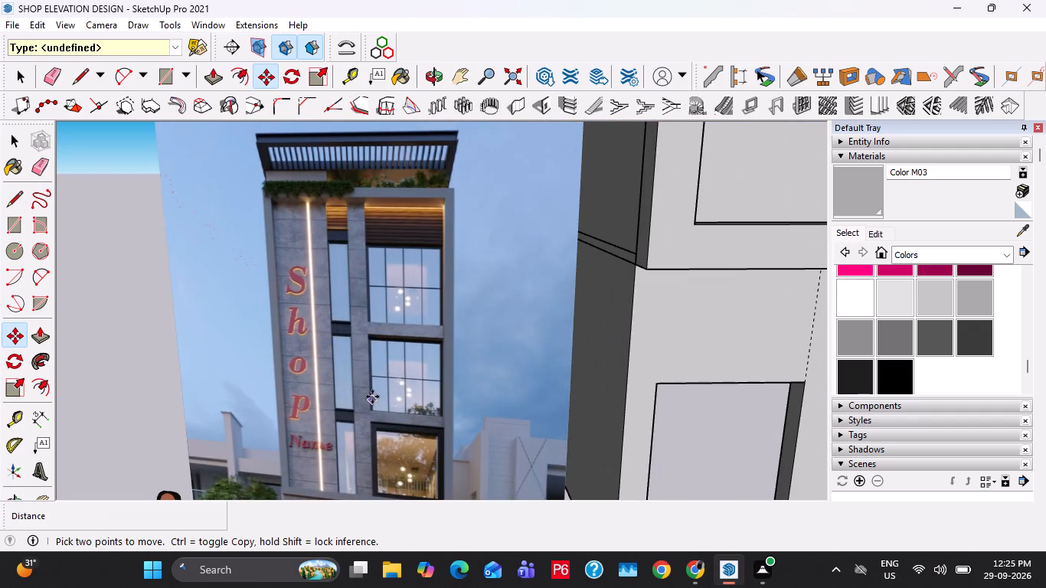
key(space)
scroll(302, 486, up, 9)
scroll(314, 383, down, 3)
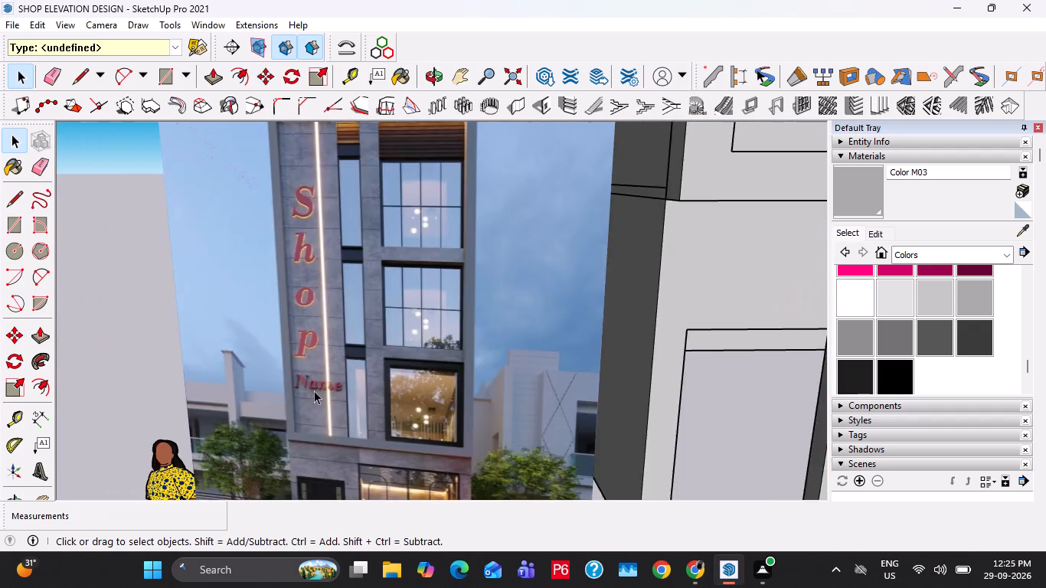
scroll(314, 390, down, 18)
shift+middle_drag(489, 340, 459, 483)
scroll(835, 300, up, 2)
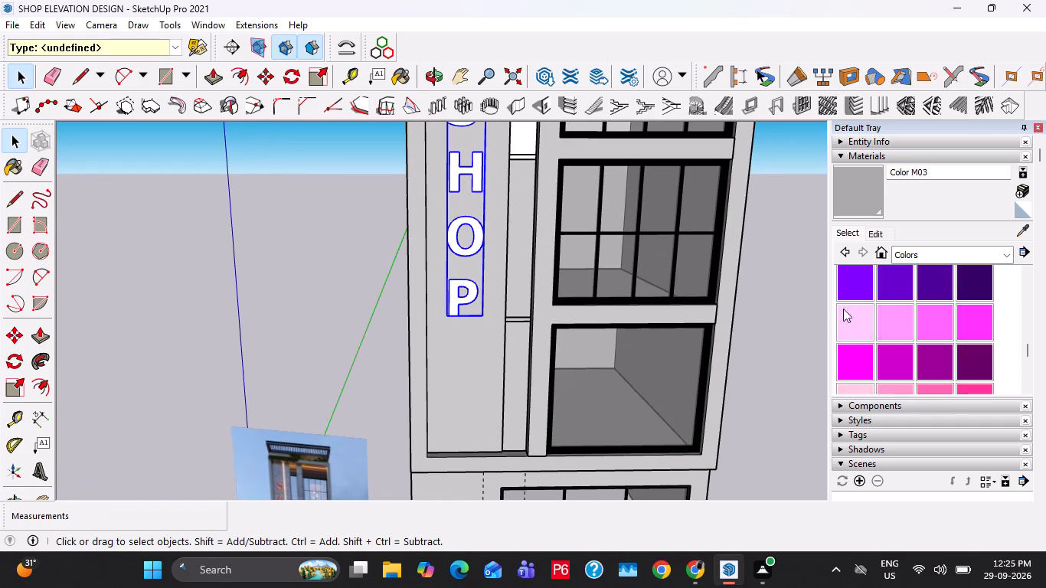
scroll(914, 365, down, 1)
click(861, 345)
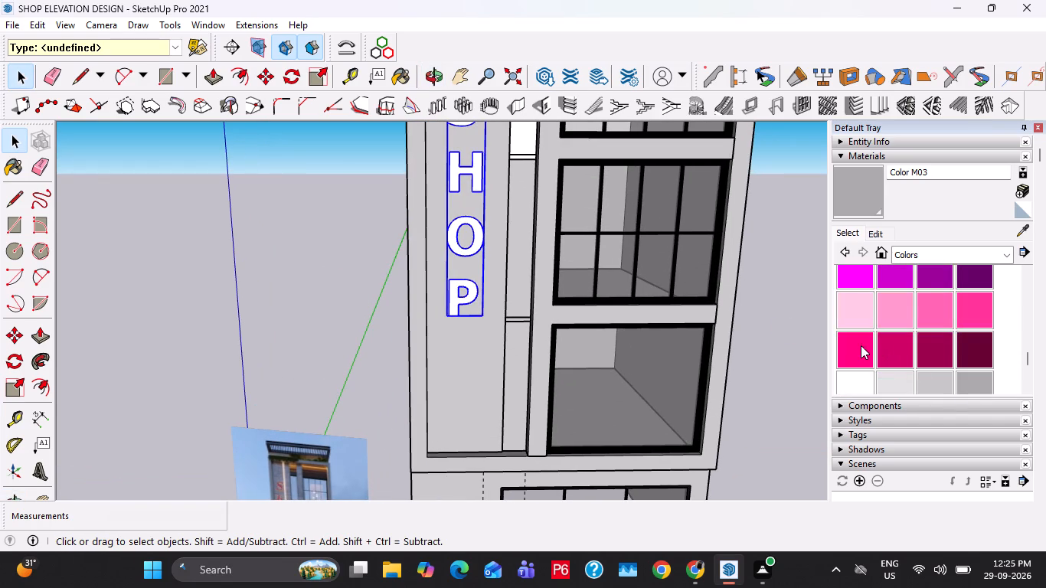
click(446, 240)
scroll(452, 305, down, 7)
key(space)
key(Escape)
Add a guide line 1' below the top edge of the lowest panel in the narrow strip beside the wide windows.
scroll(394, 375, up, 2)
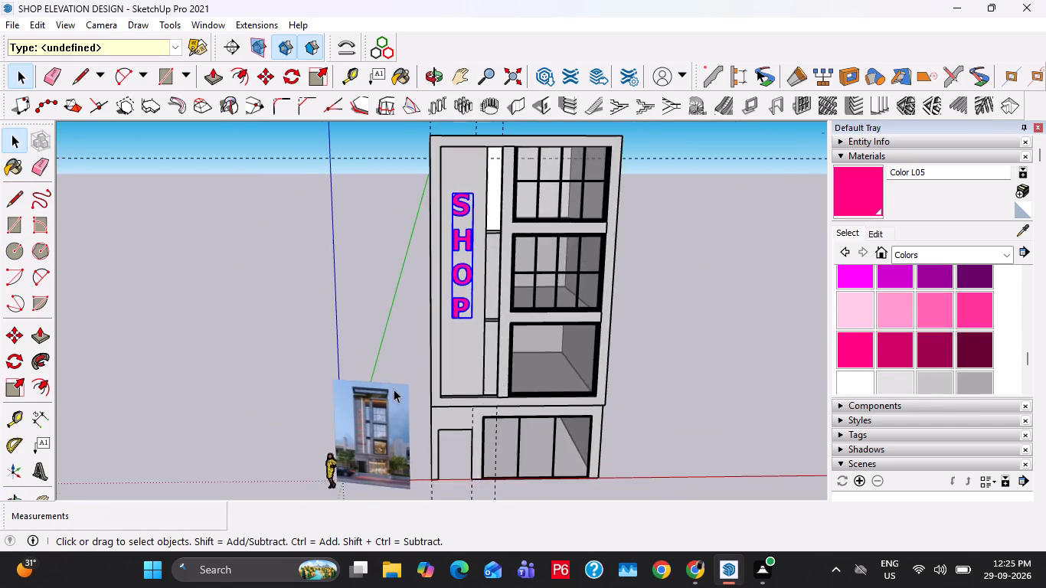
scroll(394, 389, up, 4)
key(space)
scroll(519, 290, up, 2)
key(Escape)
key(Escape)
double_click(570, 304)
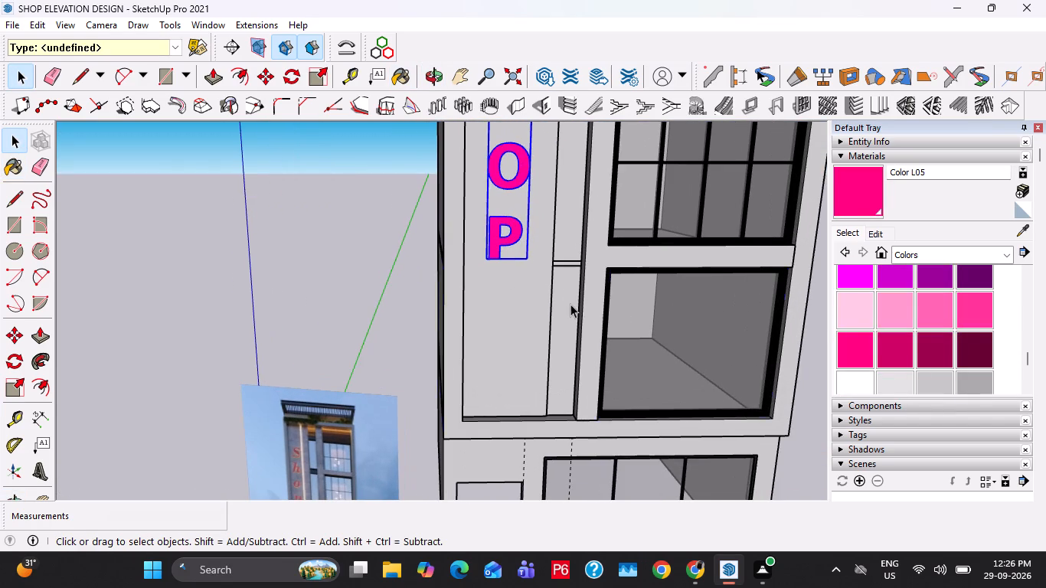
scroll(566, 301, up, 4)
click(575, 276)
scroll(575, 276, up, 5)
middle_drag(580, 263, 544, 263)
scroll(568, 260, up, 1)
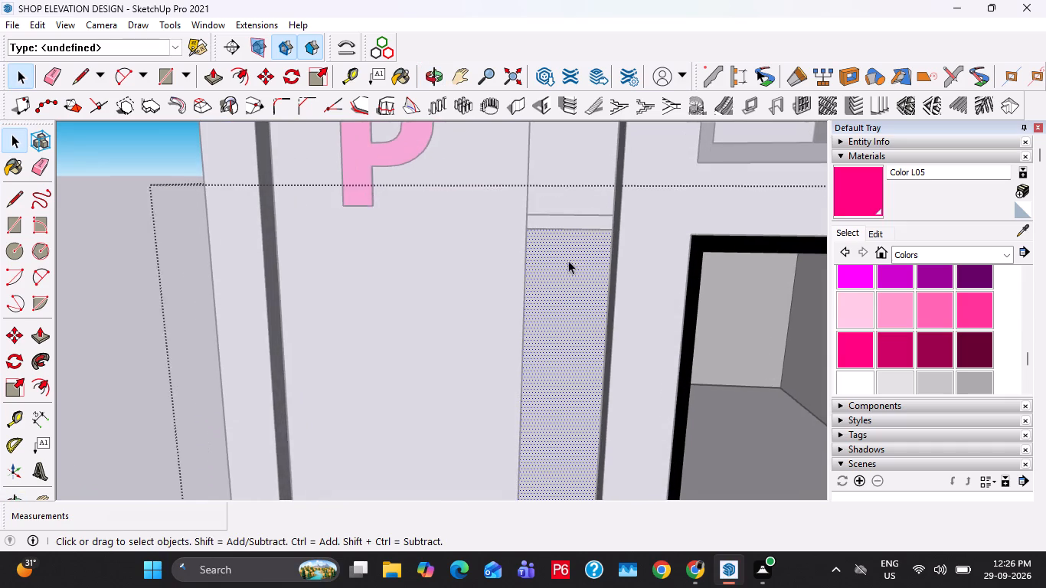
scroll(568, 260, up, 1)
key(t)
click(564, 224)
text(1')
key(Return)
Draw a full-width rectangle on the narrow strip's lowest panel, from the guide line down to its bottom corner.
key(space)
middle_drag(574, 289, 504, 272)
scroll(557, 294, up, 2)
key(r)
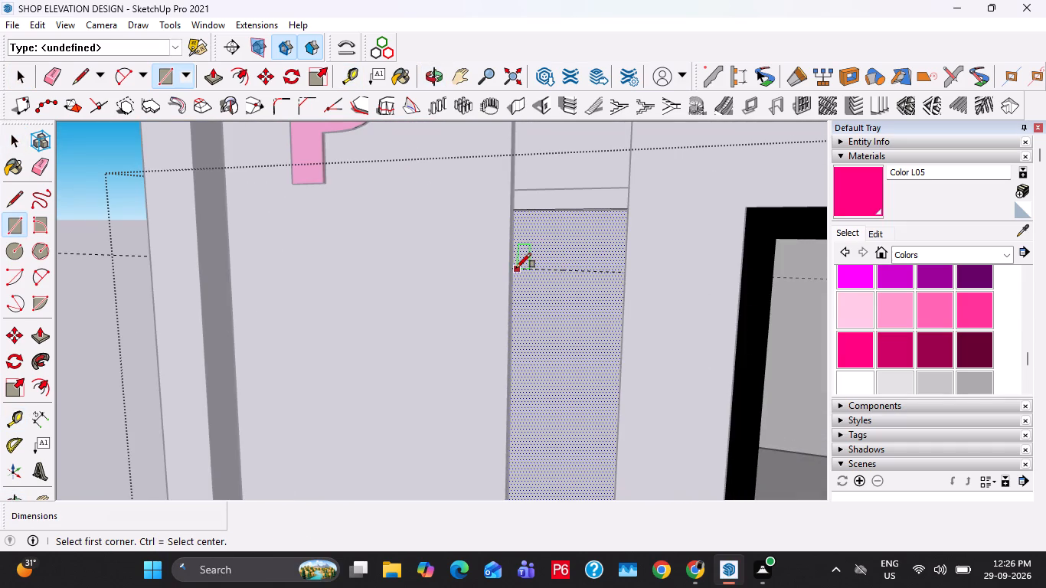
click(515, 268)
scroll(581, 339, down, 3)
shift+middle_drag(581, 353, 675, 215)
scroll(567, 378, up, 3)
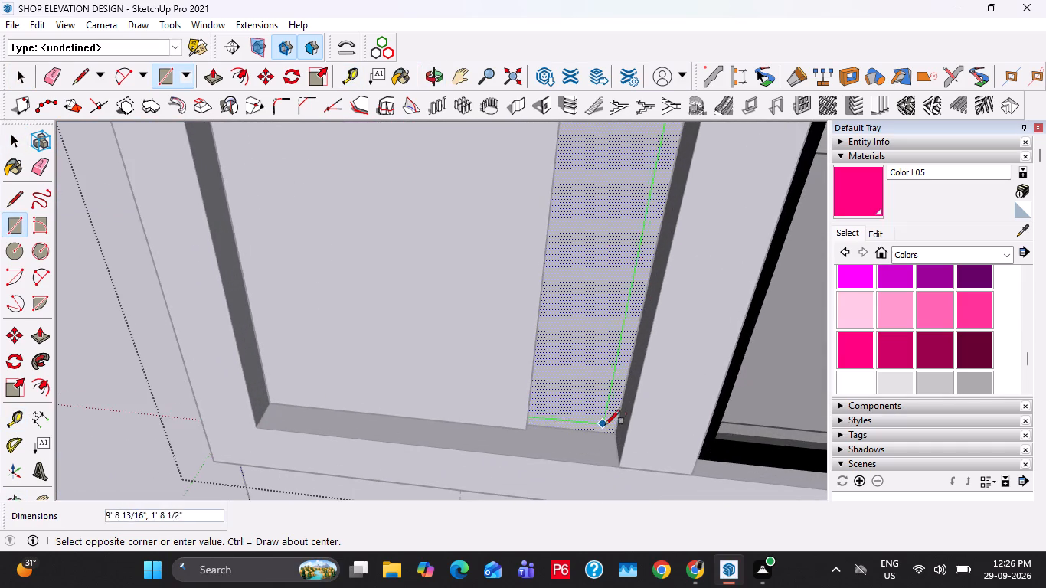
click(614, 427)
Copy the narrow rectangle's face and edges about 13' 9" out to the side of the facade.
key(space)
double_click(597, 388)
scroll(598, 387, down, 5)
key(m)
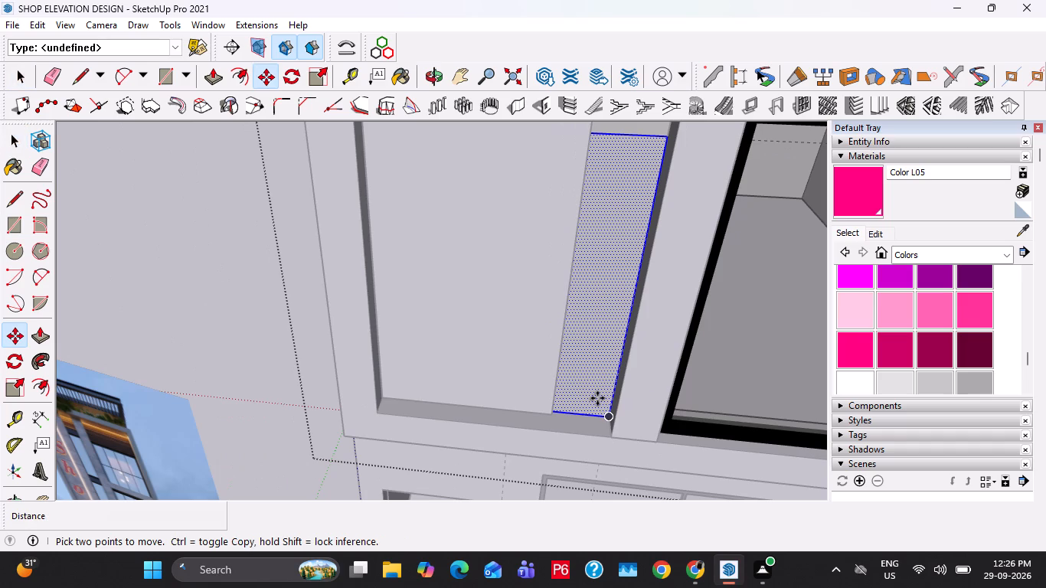
click(606, 422)
click(242, 376)
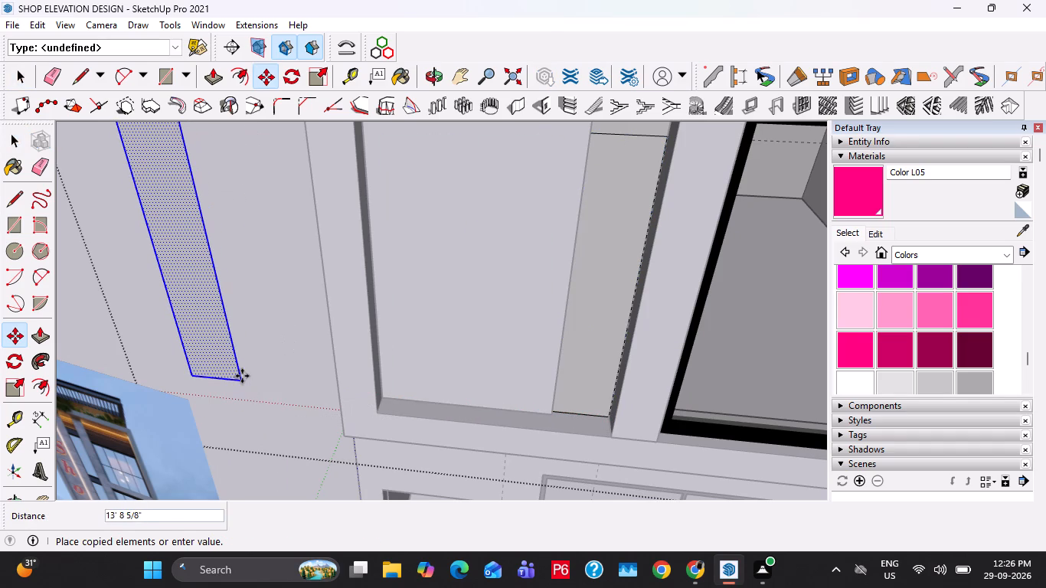
Push the original narrow rectangle 9" inward to cut a window opening through the wall.
key(space)
click(580, 335)
key(p)
click(584, 334)
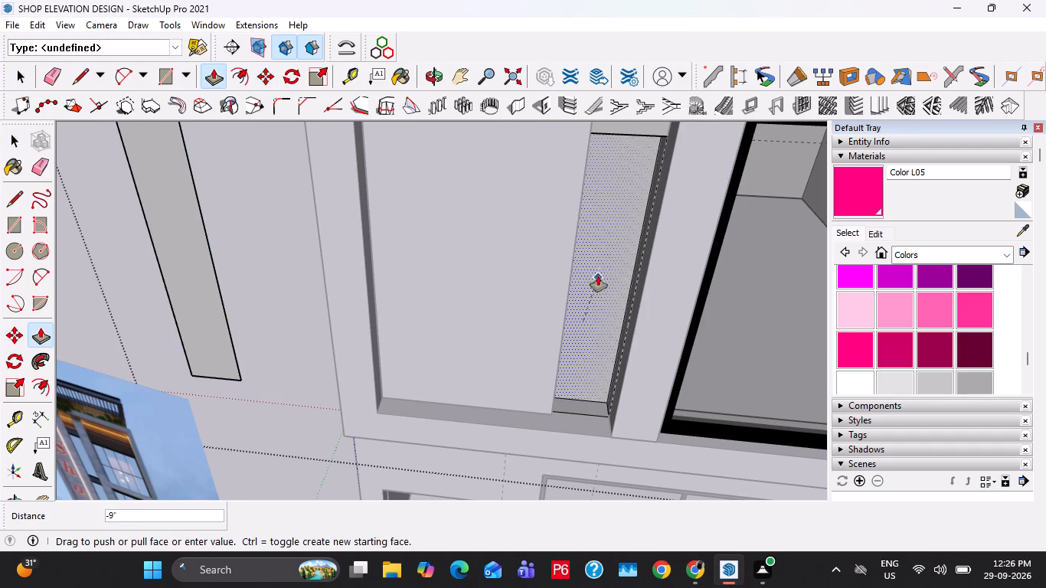
click(600, 262)
key(space)
key(Escape)
Move the copied narrow face back into the new opening, matching their bottom corners.
triple_click(224, 335)
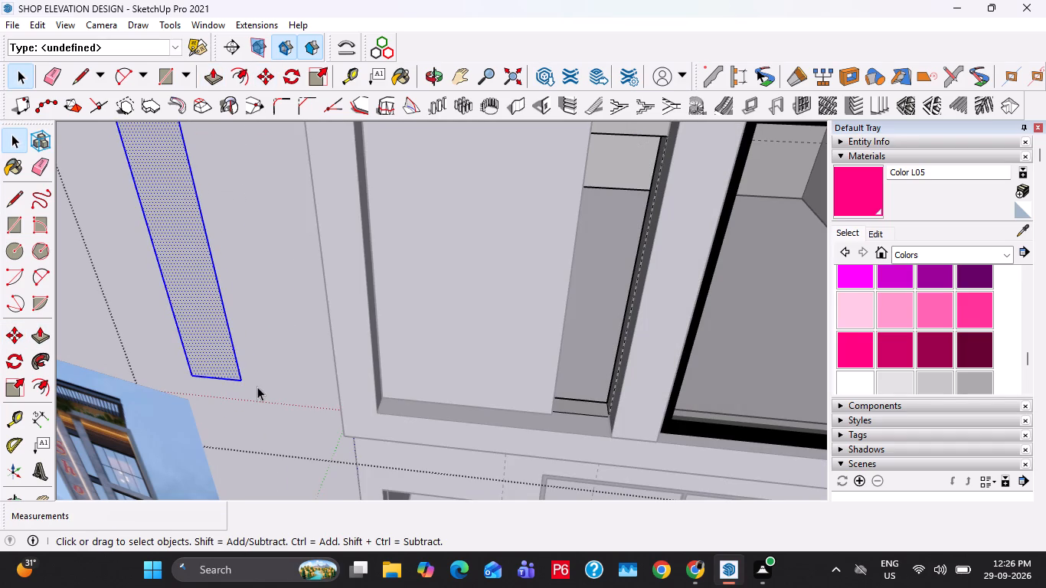
key(m)
click(240, 381)
scroll(554, 409, up, 3)
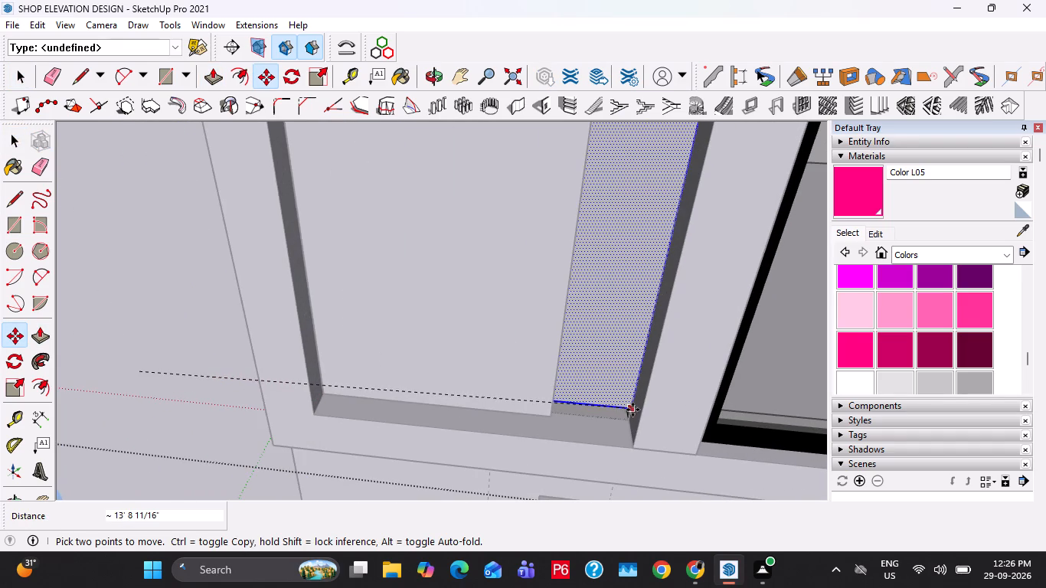
click(629, 416)
key(space)
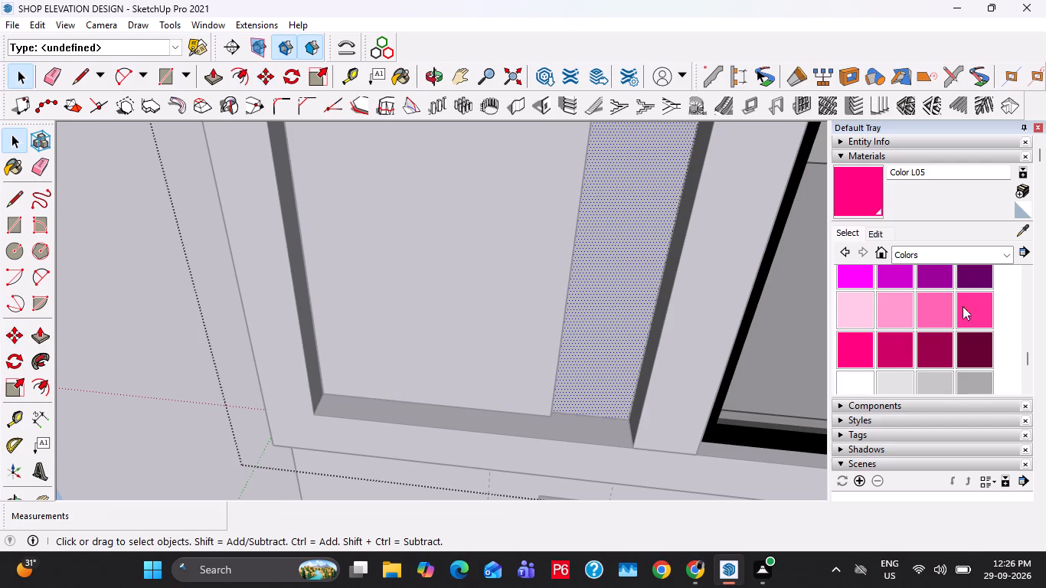
Sample Translucent Glass Gray from the neighbouring wide window and paint the narrow window face with it.
click(1031, 231)
click(815, 284)
click(611, 275)
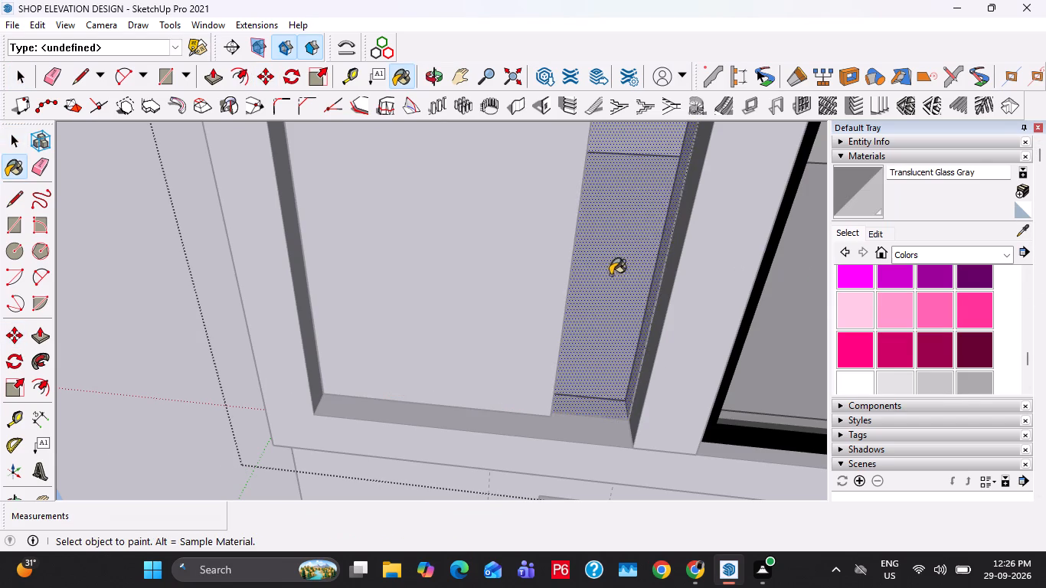
Paint the wall band directly above the lower narrow glass window with Color M07.
scroll(591, 315, down, 12)
key(space)
key(Escape)
key(space)
key(Escape)
middle_drag(562, 364, 515, 413)
scroll(597, 326, up, 8)
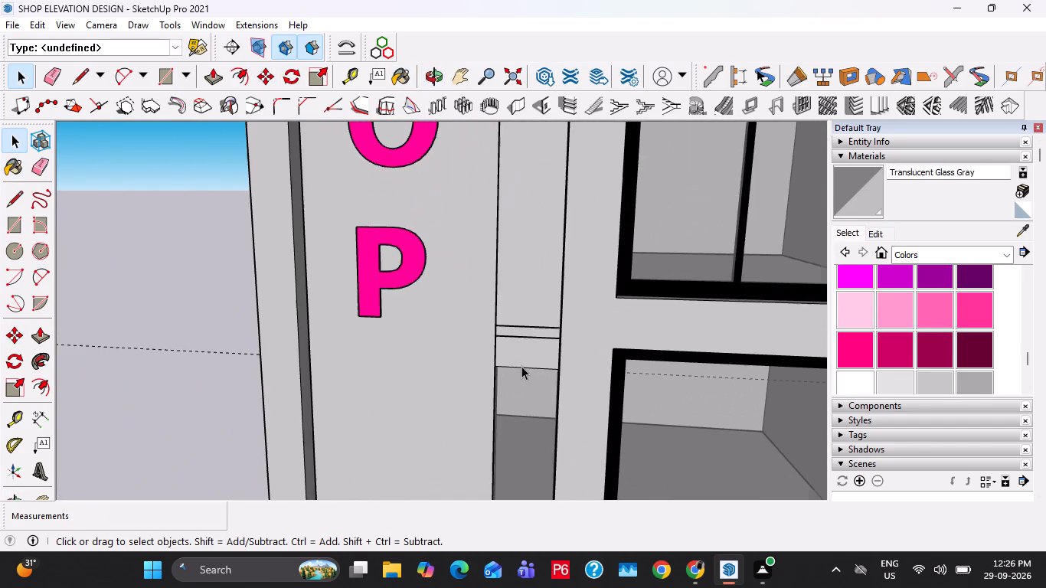
double_click(523, 366)
click(526, 353)
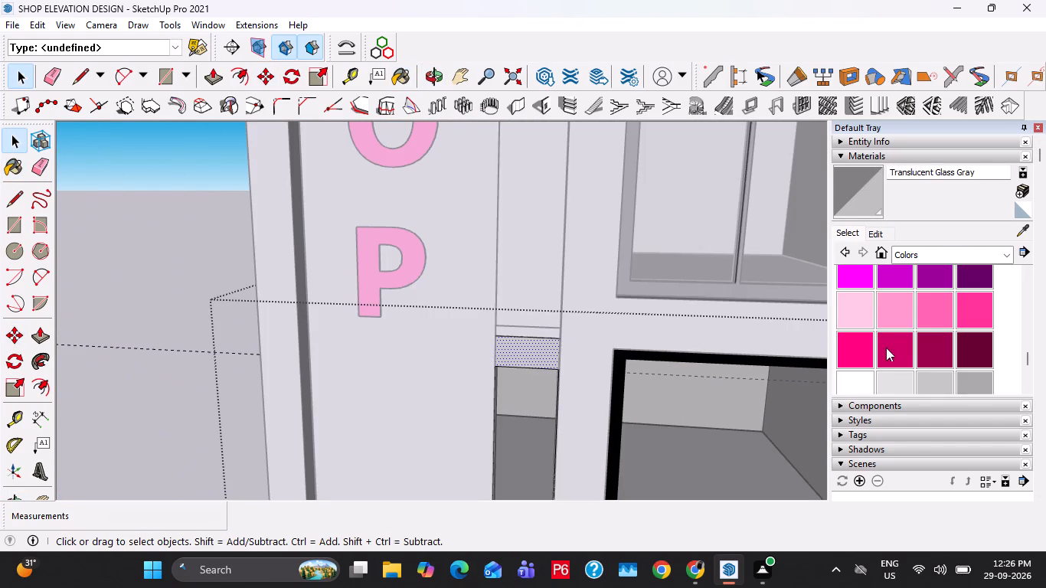
scroll(886, 348, down, 3)
scroll(886, 341, up, 3)
scroll(940, 357, down, 1)
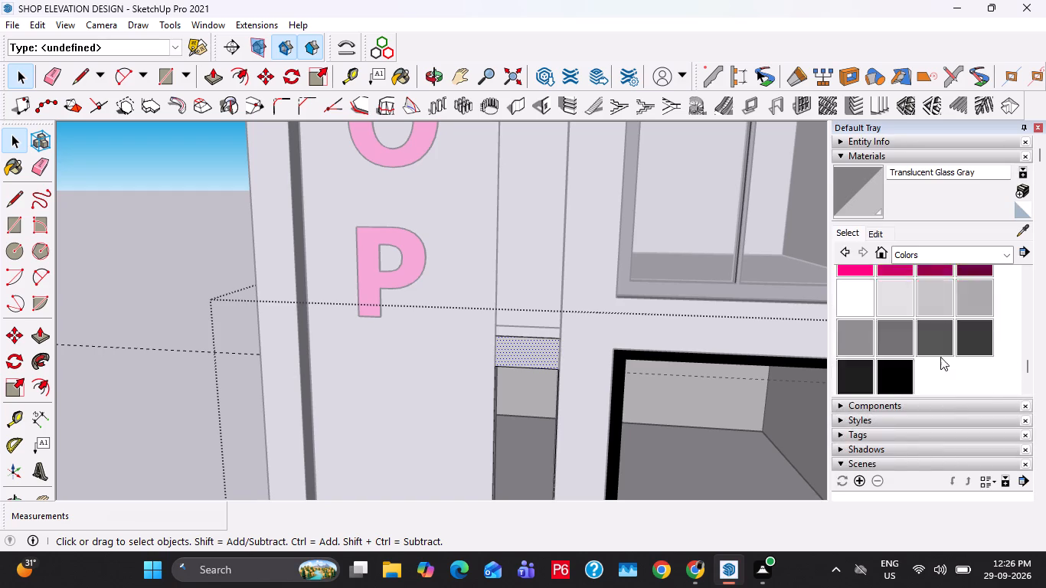
scroll(940, 357, down, 1)
scroll(960, 300, up, 1)
click(969, 336)
click(551, 353)
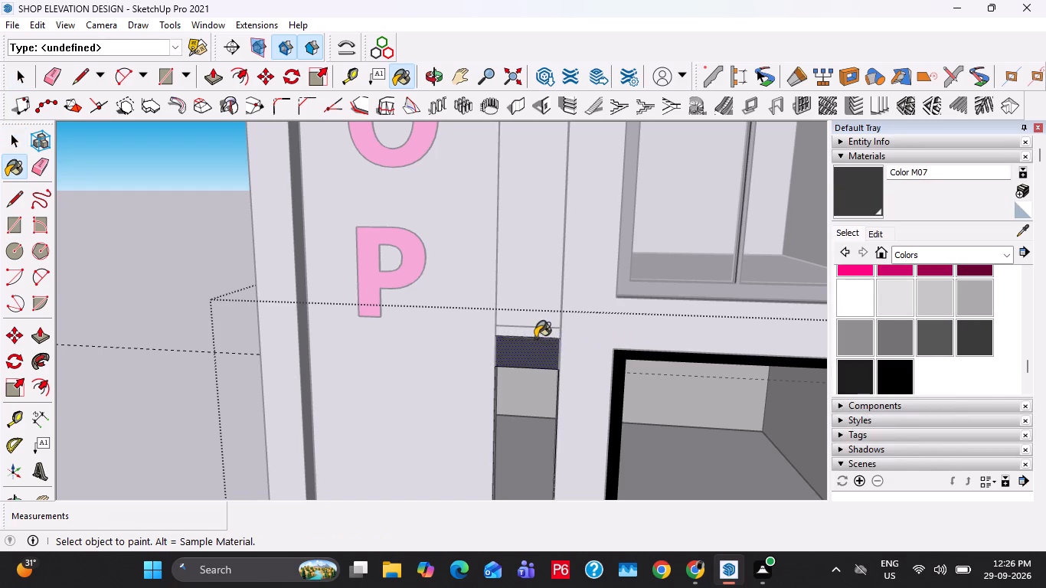
Draw a rectangle over the thin strip just above the dark band, matching the strip's opposite corners.
key(space)
key(Escape)
scroll(532, 332, up, 3)
key(space)
key(Escape)
double_click(534, 334)
scroll(535, 334, up, 2)
click(535, 329)
scroll(508, 325, up, 7)
middle_drag(492, 330, 464, 316)
key(r)
click(439, 310)
middle_drag(591, 361, 649, 367)
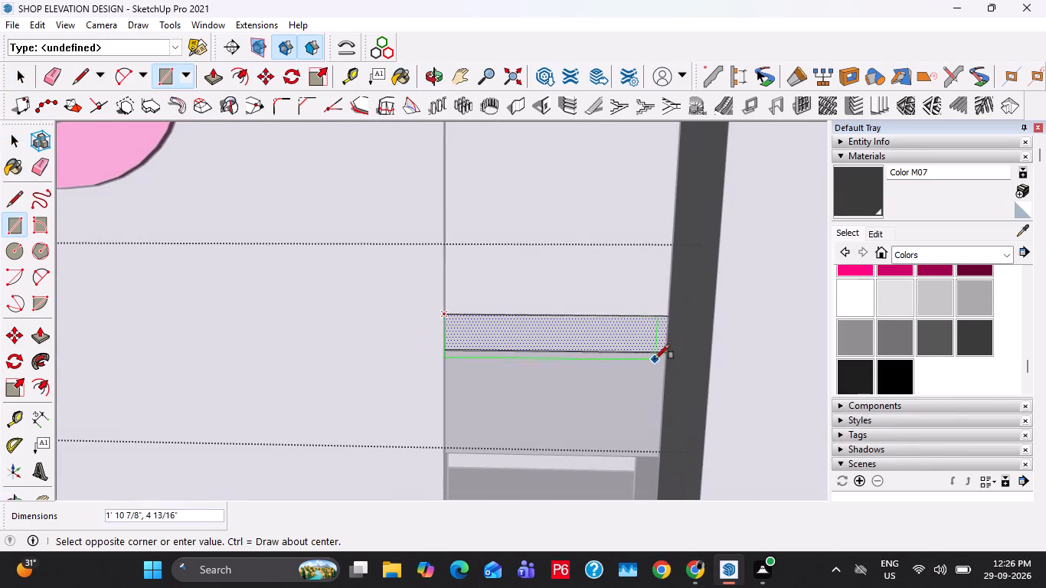
click(667, 354)
Paint the thin strip above the dark band with Color M07.
key(space)
click(851, 195)
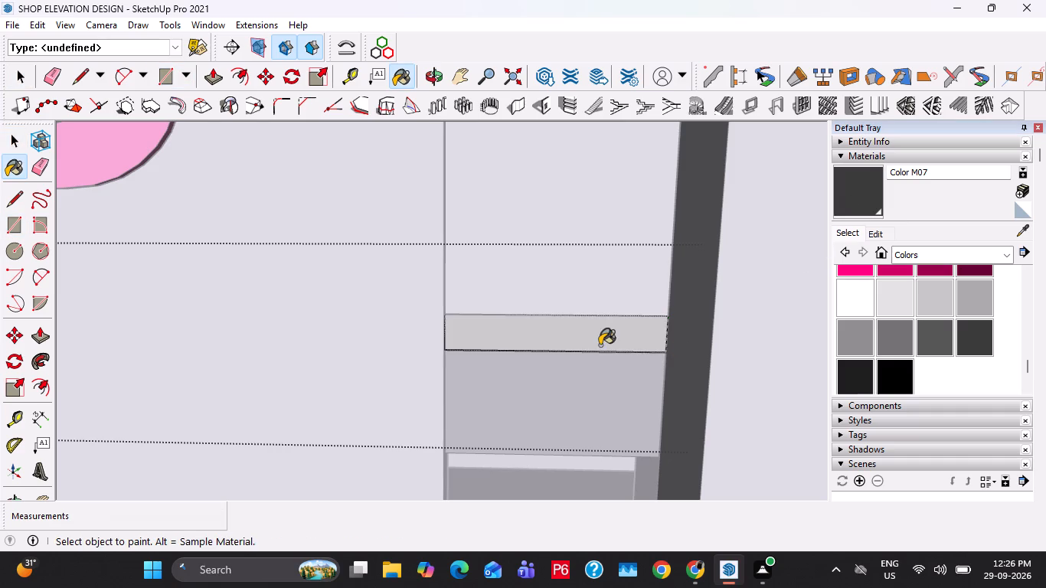
click(597, 345)
key(space)
scroll(589, 345, down, 20)
key(space)
key(Escape)
key(Escape)
key(space)
key(Escape)
Place a horizontal guide 1' below the upper edge of the thin strip beside the letter H.
double_click(557, 296)
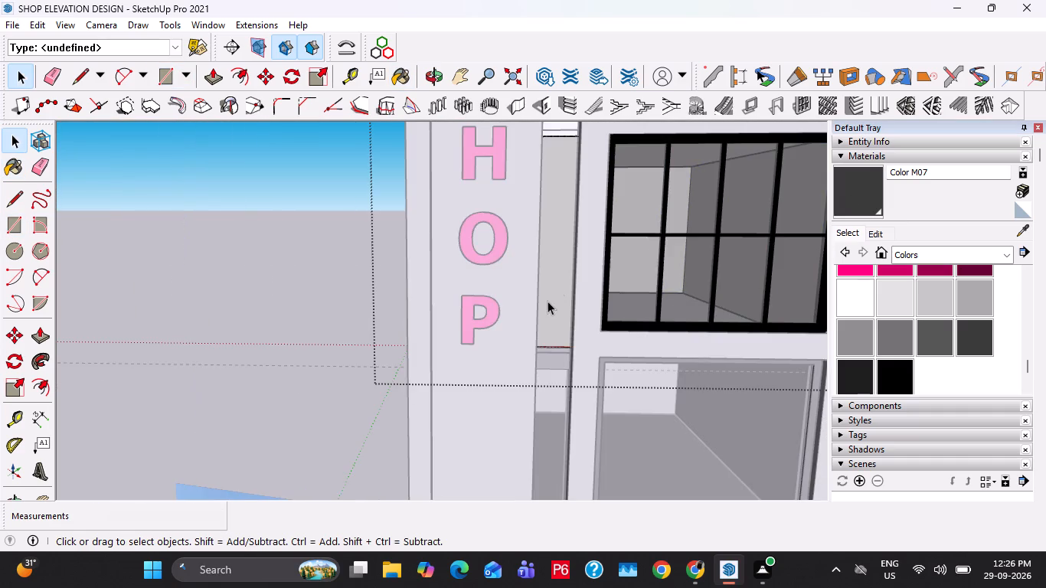
scroll(553, 324, up, 3)
scroll(553, 325, down, 10)
scroll(563, 246, up, 8)
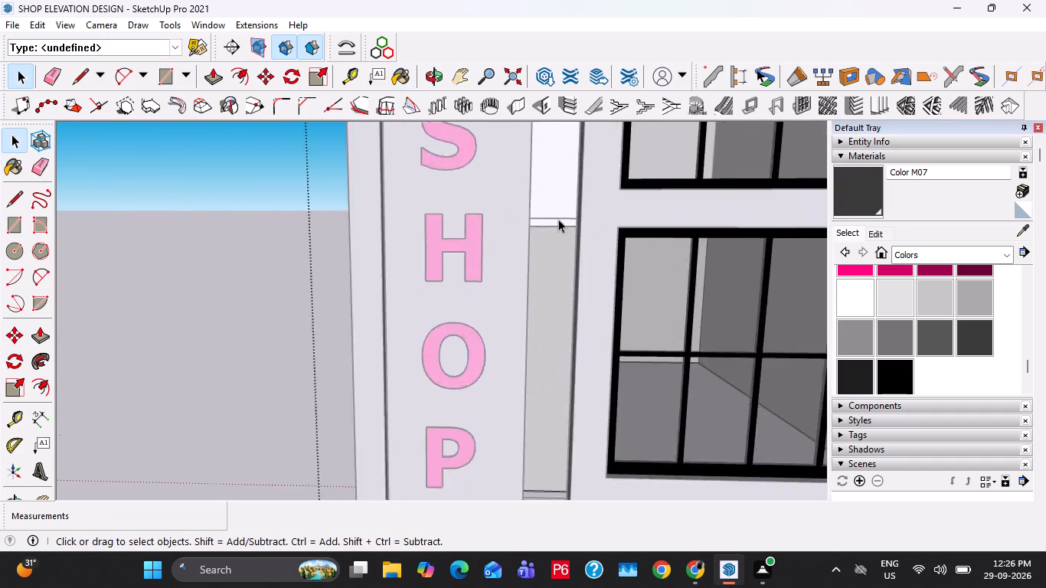
scroll(558, 219, up, 6)
key(t)
click(560, 218)
key(1)
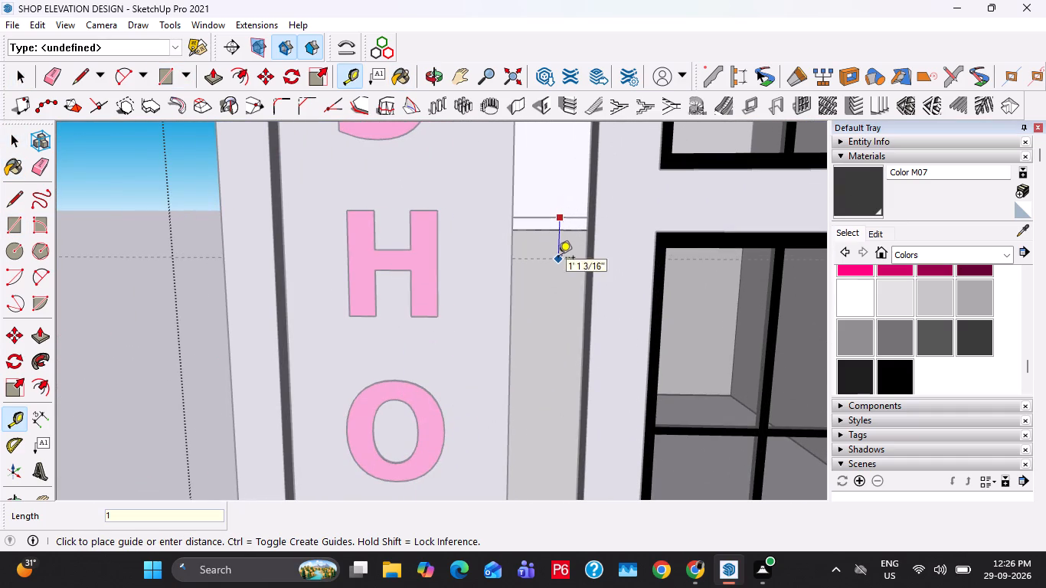
key(apostrophe)
key(Return)
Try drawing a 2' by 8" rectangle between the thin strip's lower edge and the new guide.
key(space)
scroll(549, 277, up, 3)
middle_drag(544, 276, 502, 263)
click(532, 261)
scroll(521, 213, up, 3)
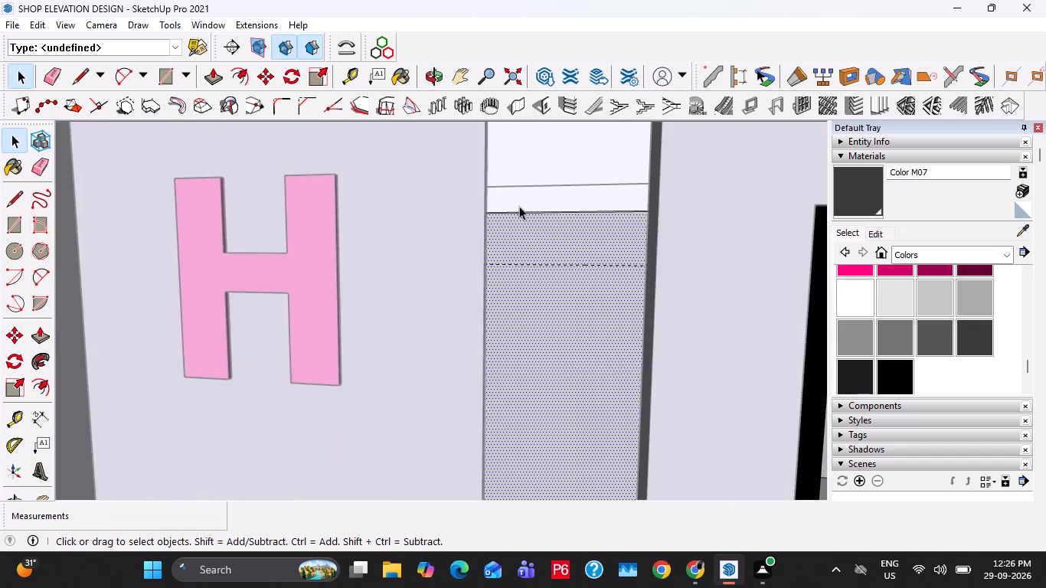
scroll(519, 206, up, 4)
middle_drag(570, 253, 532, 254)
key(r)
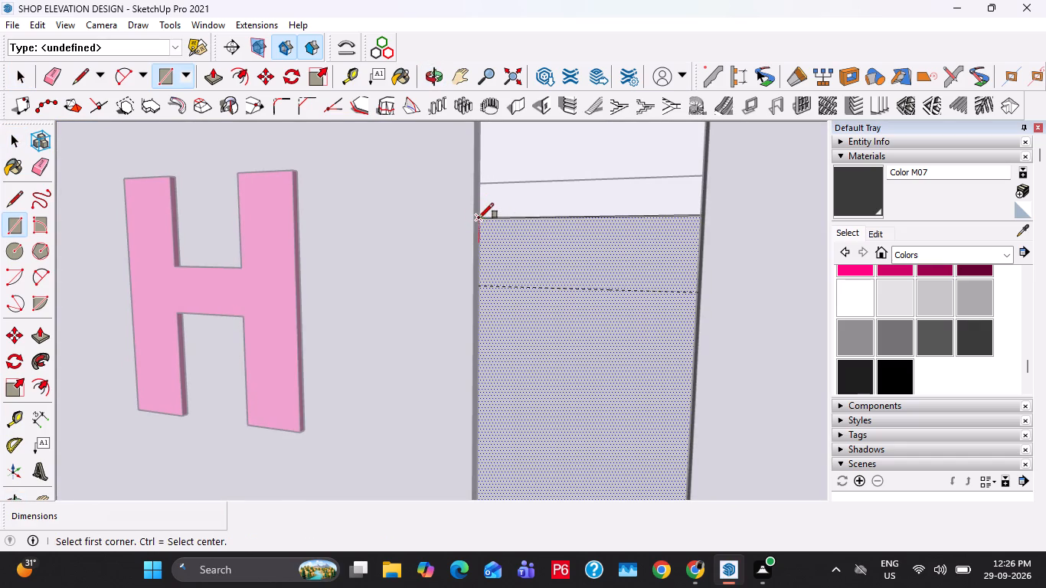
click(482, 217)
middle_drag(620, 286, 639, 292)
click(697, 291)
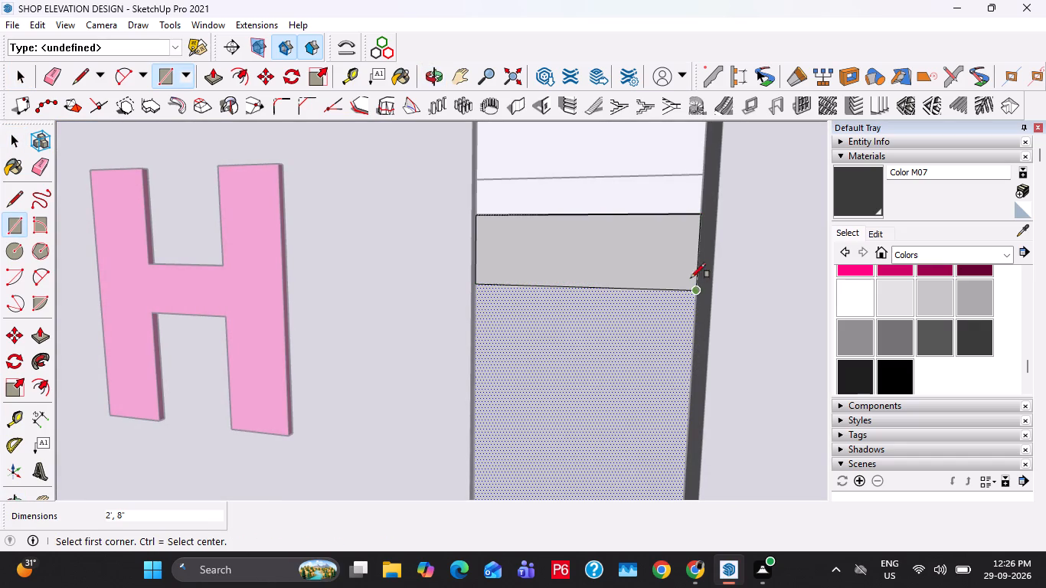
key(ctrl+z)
Draw a rectangle about 11' 4" tall across the narrow wall panel, from the guide down to the lower thin strip.
drag(478, 282, 495, 299)
scroll(606, 408, down, 2)
shift+middle_drag(608, 413, 659, 278)
middle_drag(592, 449, 608, 270)
scroll(590, 387, up, 3)
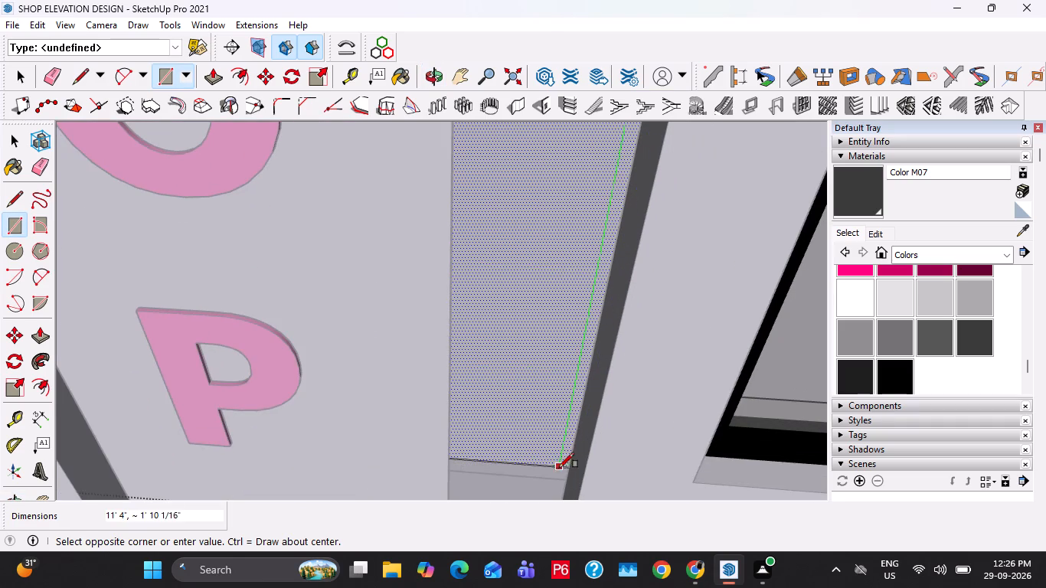
click(573, 466)
key(space)
scroll(564, 447, down, 11)
Draw a 2' by 4" rectangle over the thin strip above the 8" band.
shift+middle_drag(573, 275, 534, 335)
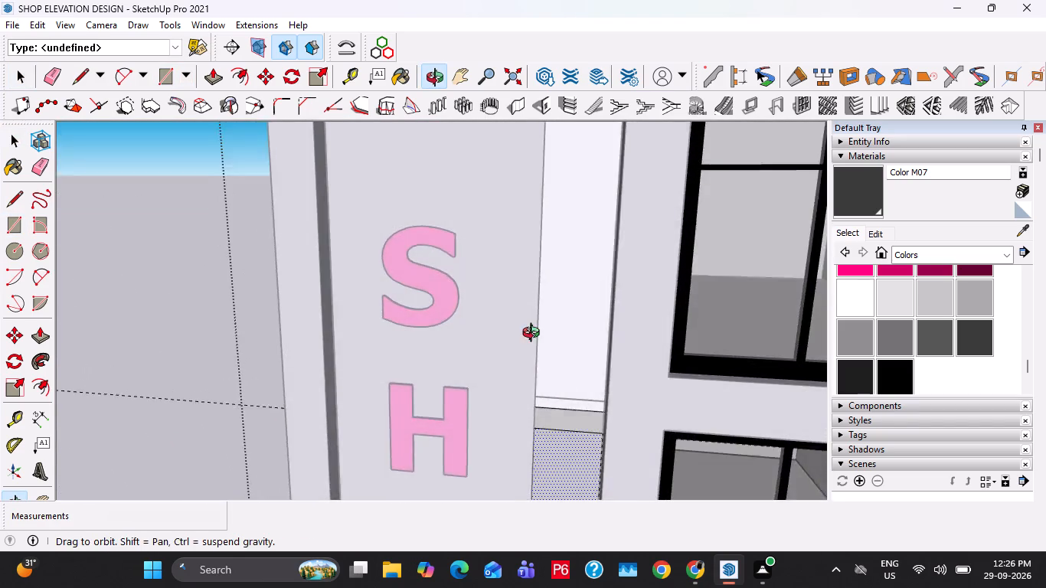
shift+middle_drag(534, 335, 530, 325)
scroll(571, 423, up, 4)
click(541, 419)
scroll(546, 418, up, 7)
middle_click(596, 449)
middle_drag(514, 387, 492, 376)
key(e)
key(space)
double_click(512, 361)
click(513, 354)
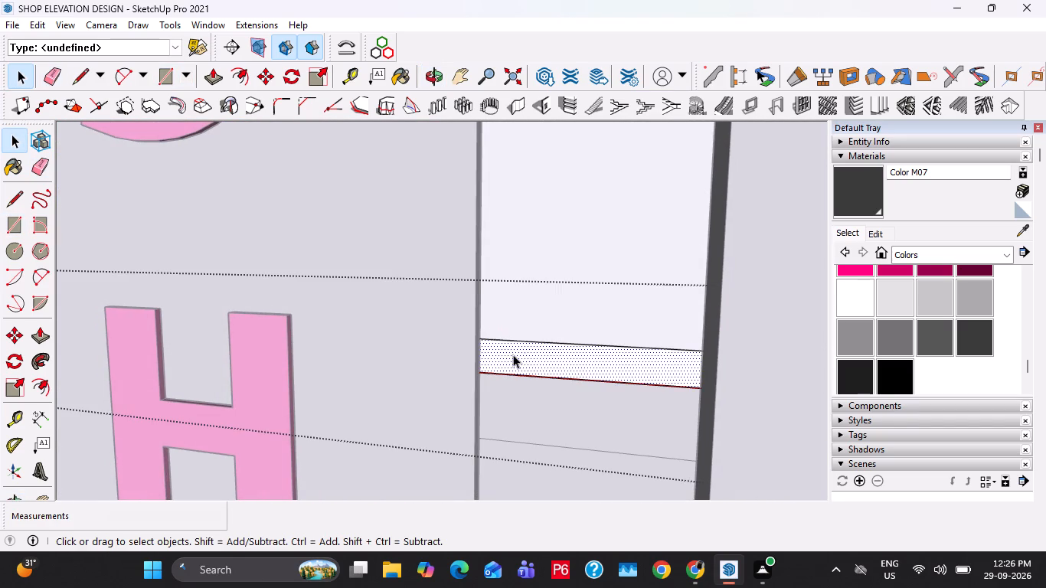
key(r)
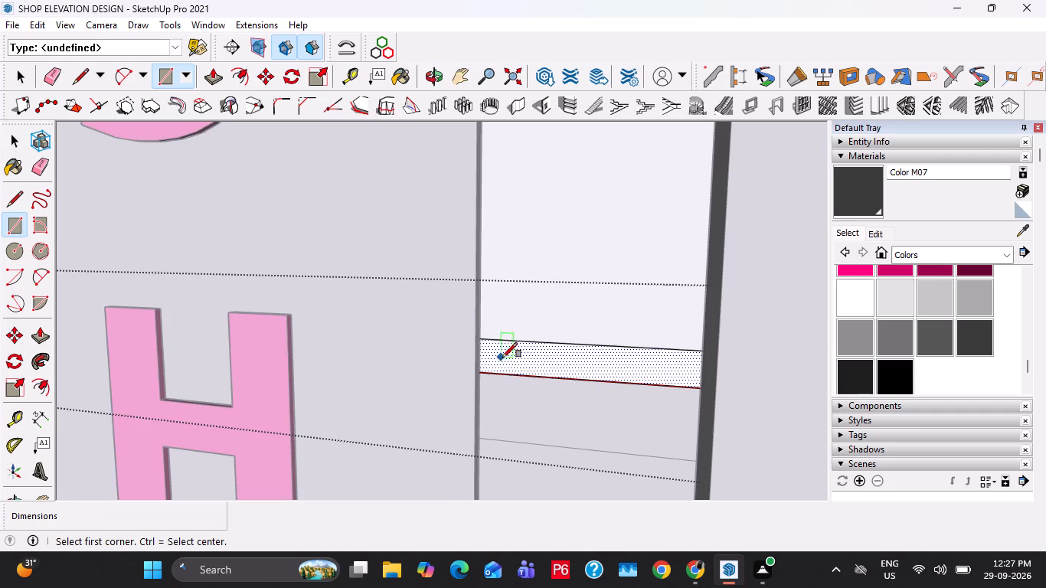
middle_drag(510, 364, 534, 374)
scroll(508, 352, up, 4)
click(469, 333)
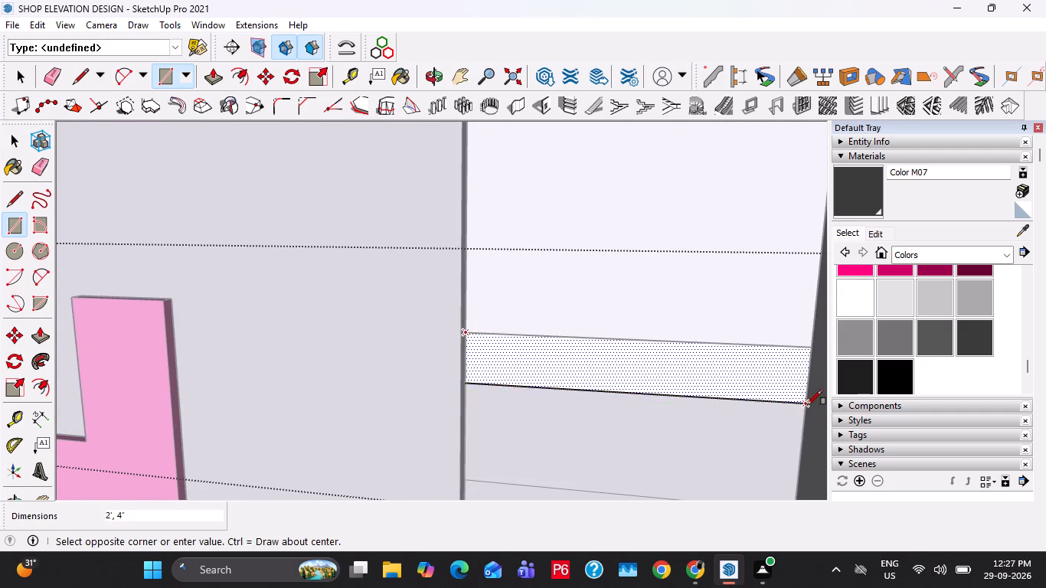
click(808, 404)
Copy the new narrow window rectangle's face and edges about 12' 5" out to the side of the facade.
key(space)
scroll(698, 351, down, 7)
key(Escape)
double_click(669, 422)
click(659, 394)
scroll(660, 386, down, 6)
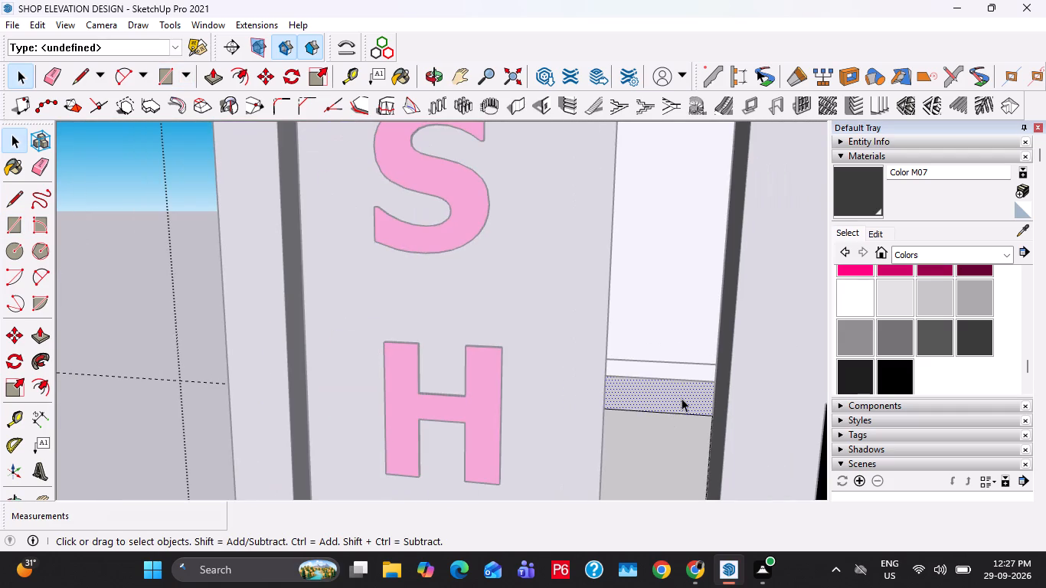
double_click(682, 398)
double_click(672, 462)
scroll(678, 447, down, 7)
key(m)
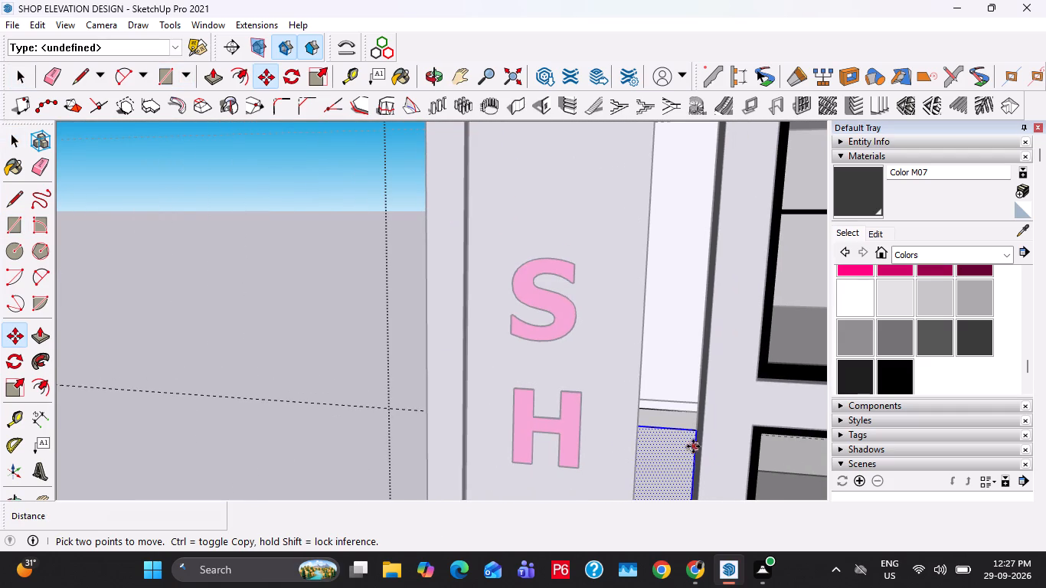
click(698, 433)
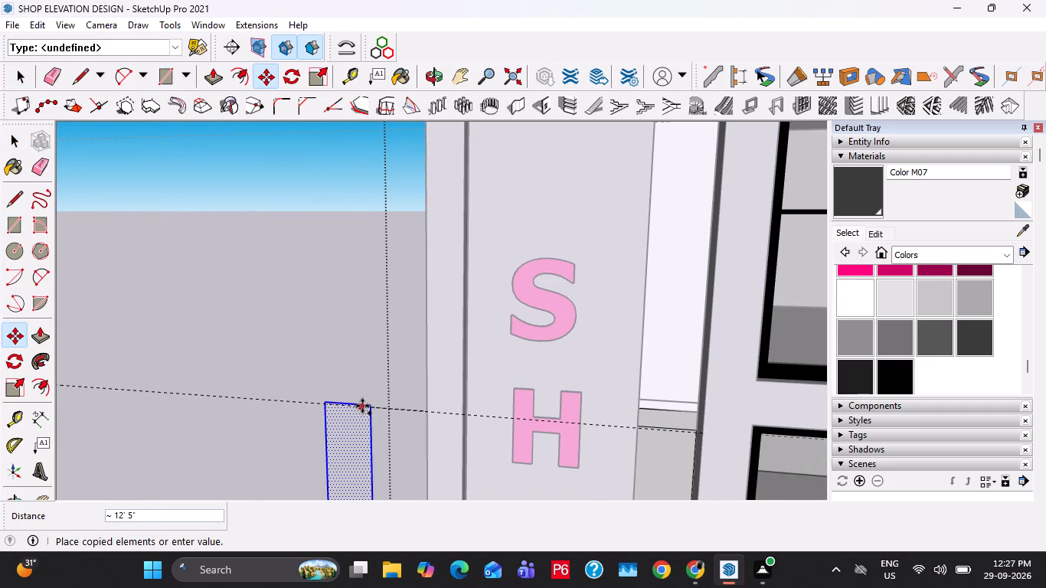
click(362, 406)
Push the original narrow rectangle 9" inward to cut a window opening through the wall.
key(space)
click(659, 465)
key(p)
click(659, 465)
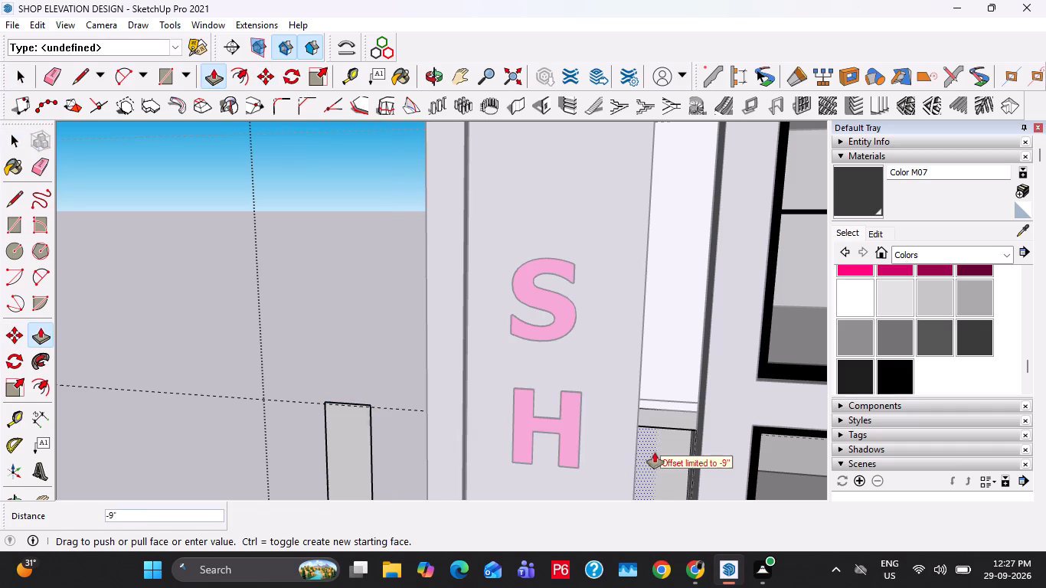
click(652, 439)
Paint the 8" band above the new narrow opening with Color M07, undoing any stray fills.
scroll(675, 433, up, 4)
key(space)
click(881, 198)
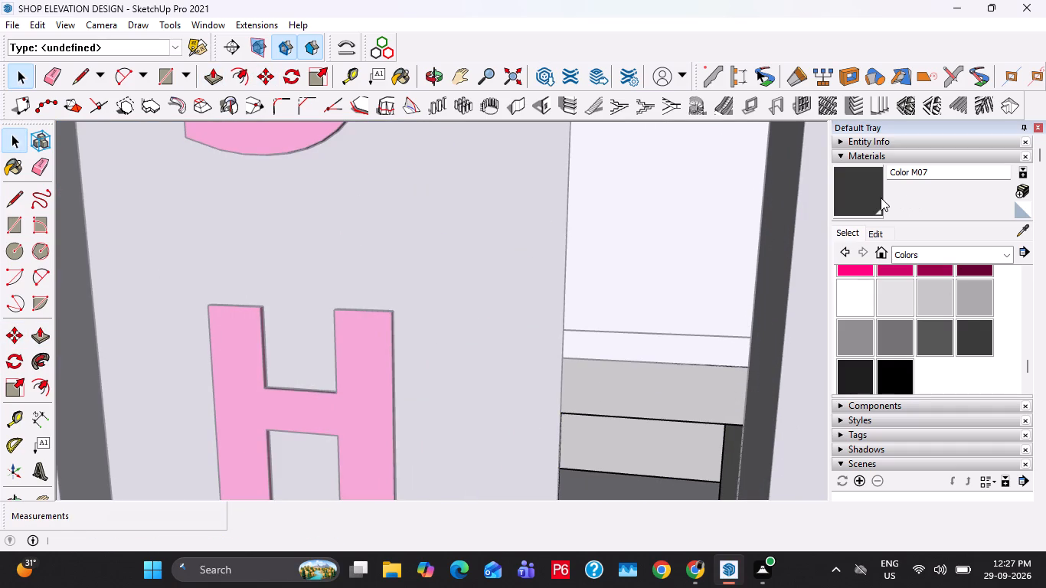
click(684, 384)
click(686, 343)
key(space)
key(Escape)
key(ctrl+z)
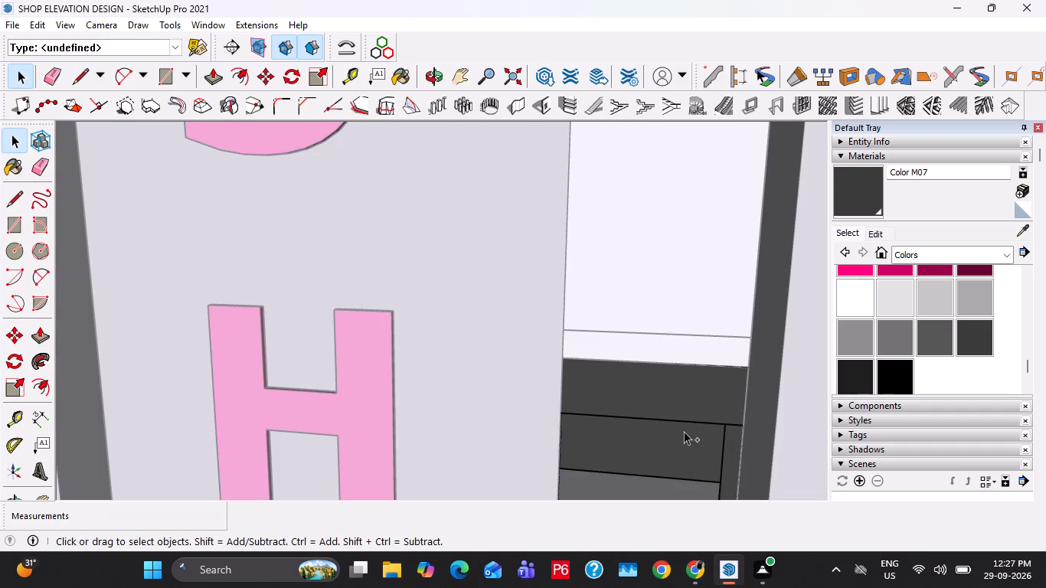
click(684, 432)
key(ctrl+z)
double_click(684, 397)
click(683, 386)
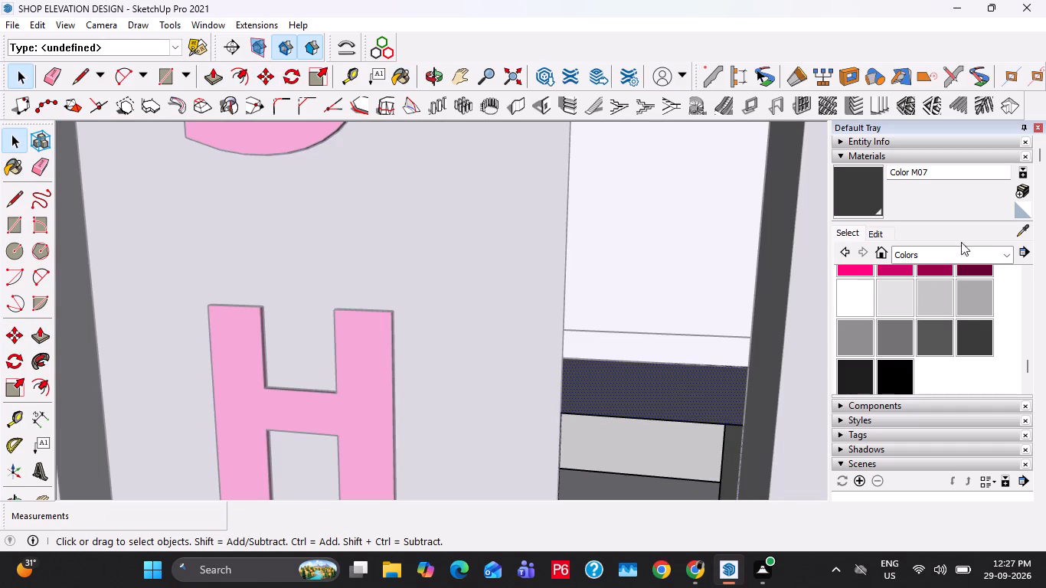
click(854, 188)
click(635, 368)
key(space)
scroll(634, 370, down, 1)
key(space)
scroll(755, 296, down, 5)
key(Escape)
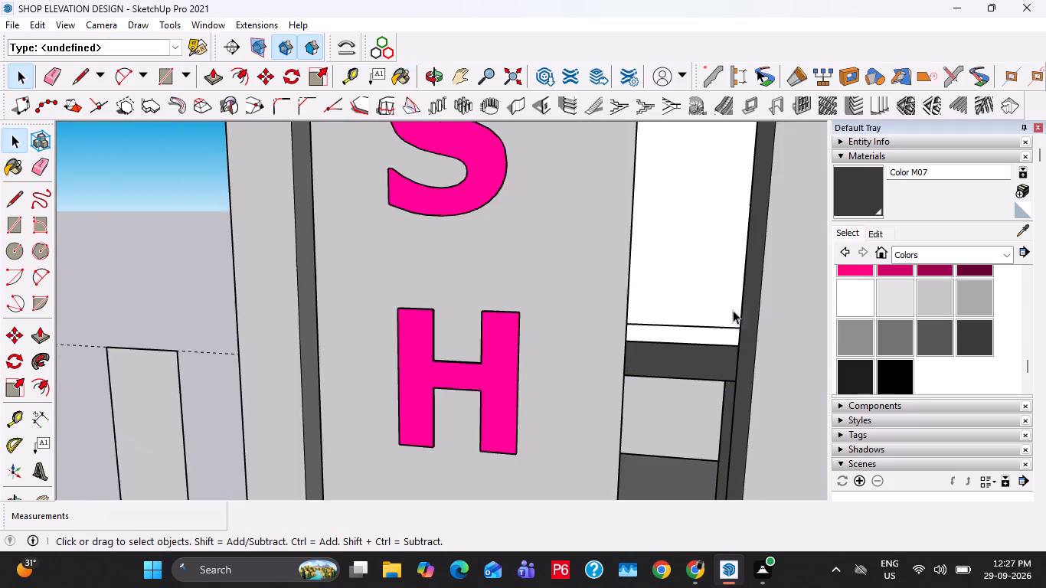
key(Escape)
Paint the 4" strip above the 8" band with Color M07.
scroll(708, 335, up, 3)
triple_click(708, 335)
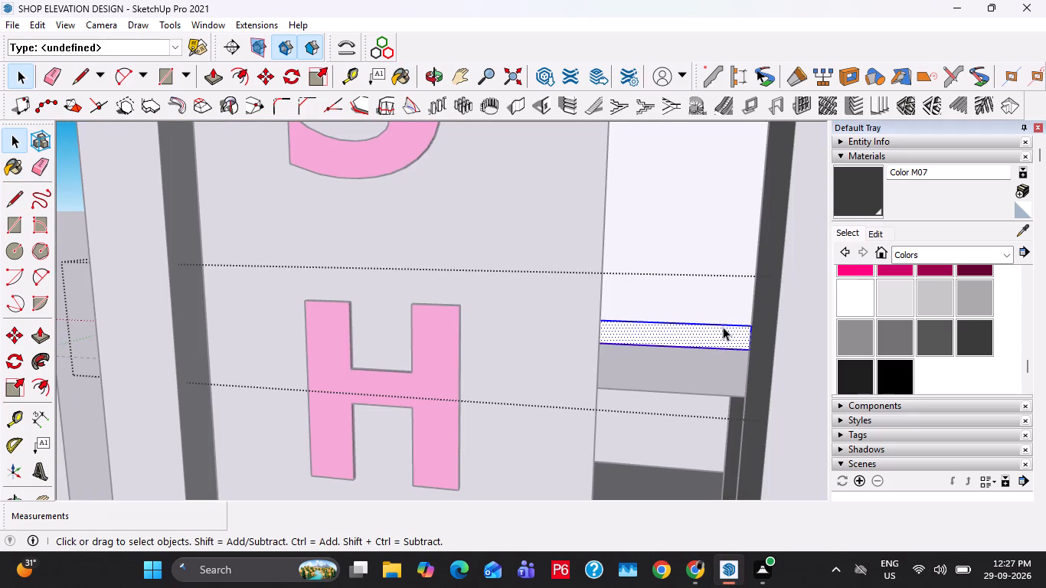
click(723, 327)
click(868, 191)
click(704, 328)
key(space)
scroll(698, 329, down, 17)
key(Escape)
key(space)
key(Escape)
key(Escape)
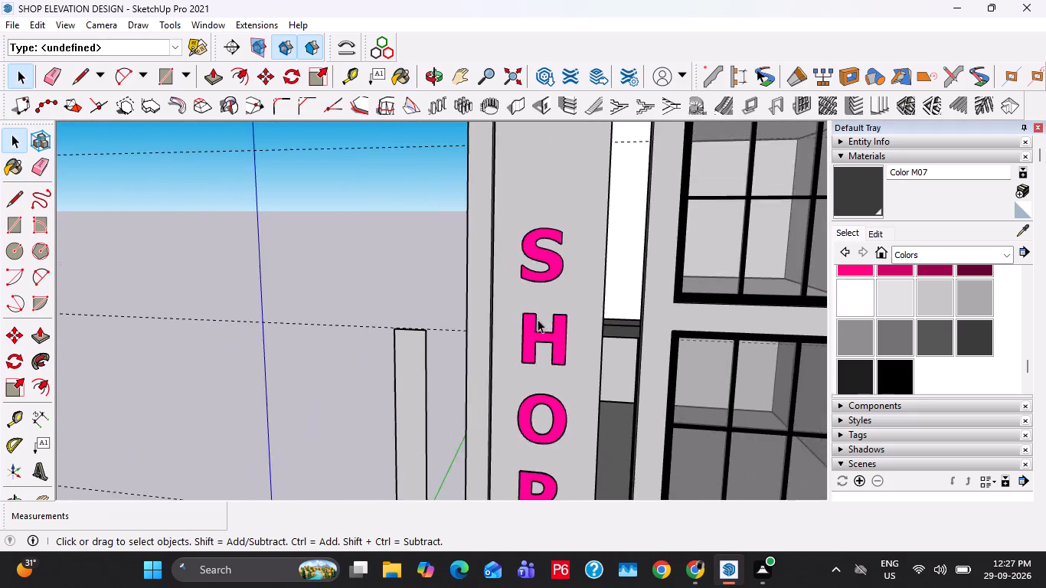
Move the copied narrow face from beside the facade back into the new opening, placing it by its bottom corner.
scroll(538, 319, down, 4)
triple_click(459, 390)
double_click(463, 394)
key(m)
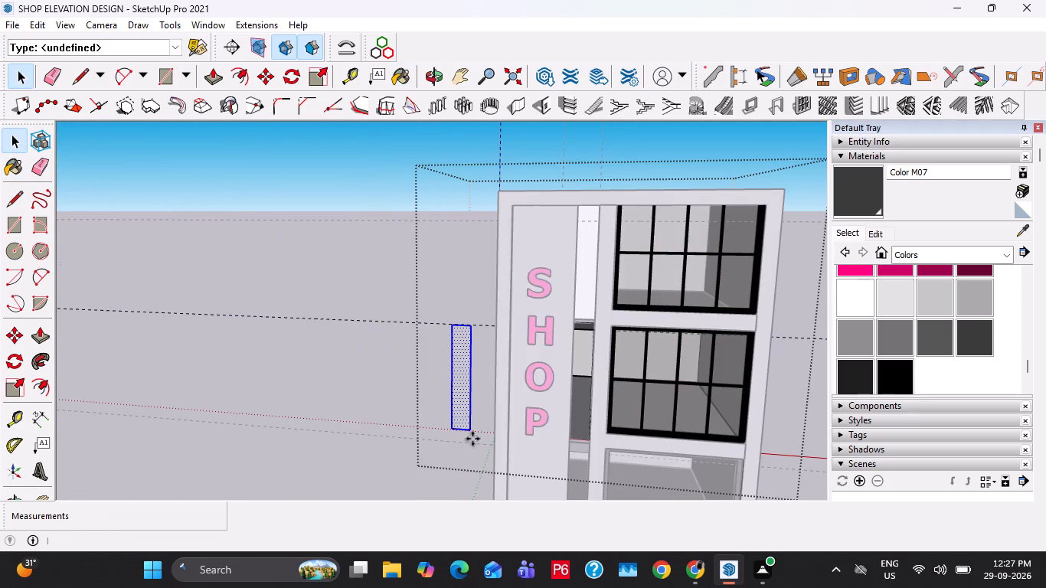
click(473, 427)
scroll(585, 420, up, 9)
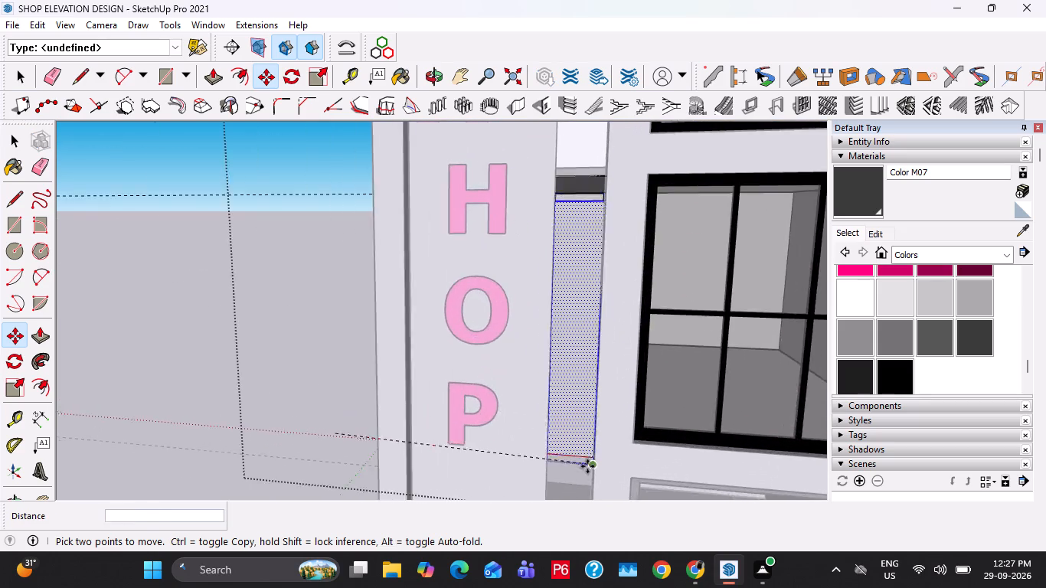
scroll(587, 466, up, 10)
middle_drag(577, 452, 644, 533)
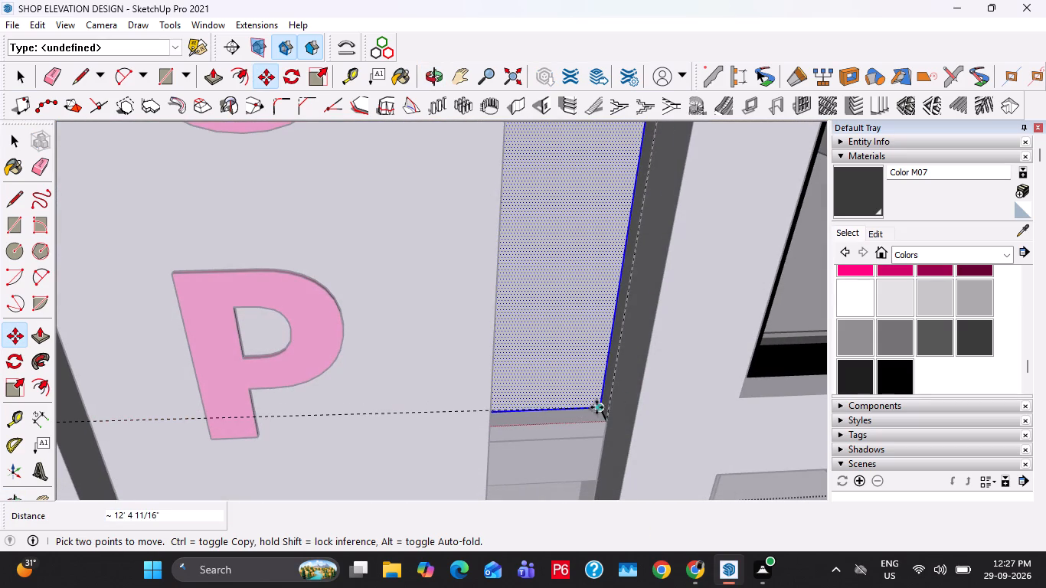
scroll(590, 402, down, 5)
middle_drag(589, 407, 548, 317)
middle_drag(583, 423, 603, 475)
scroll(576, 384, up, 6)
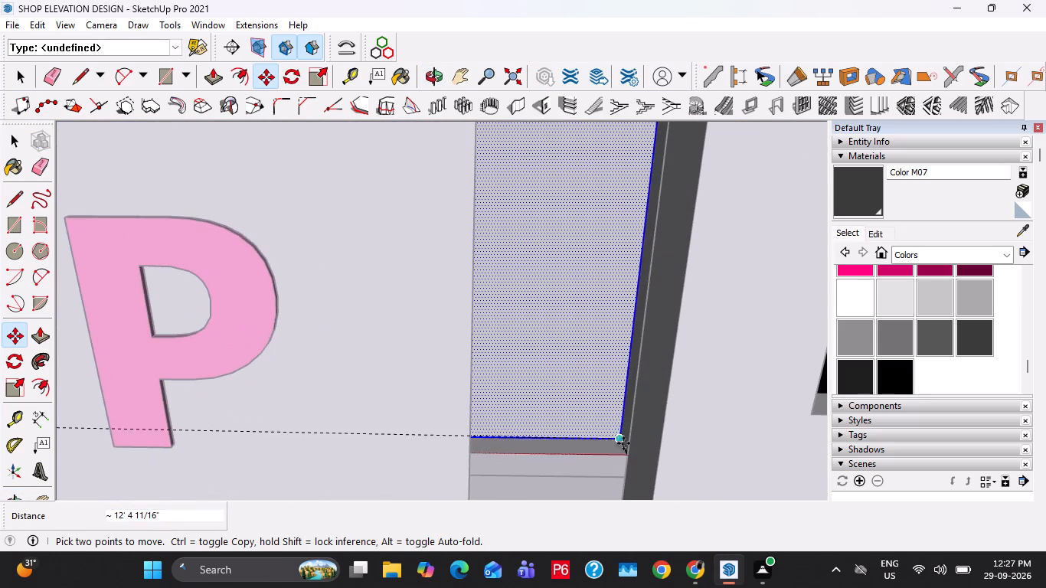
click(620, 439)
scroll(567, 418, down, 3)
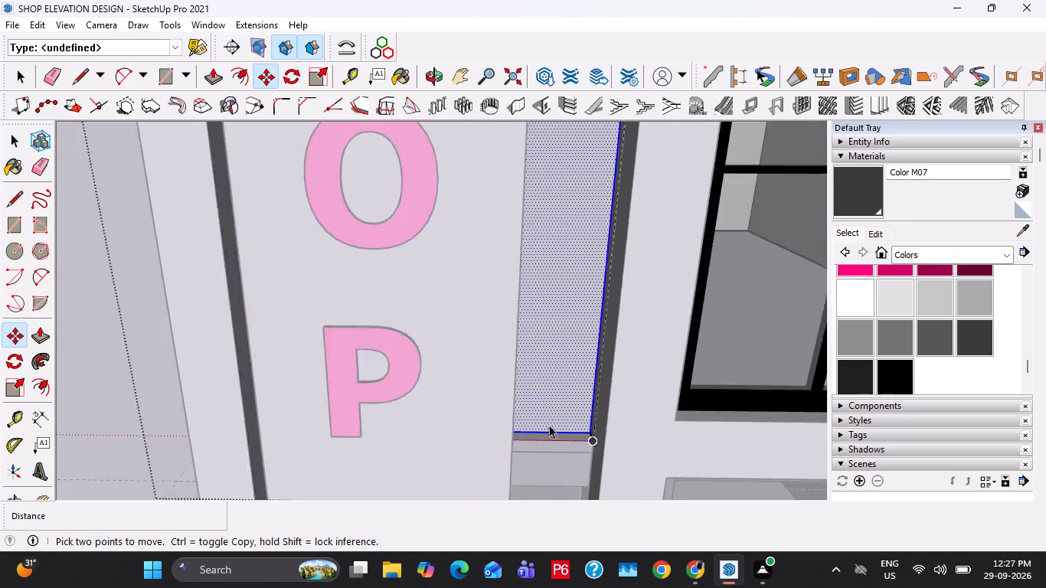
key(space)
scroll(549, 425, down, 18)
key(Escape)
key(space)
key(Escape)
middle_drag(559, 384, 534, 278)
scroll(549, 305, down, 2)
shift+middle_drag(550, 243, 554, 368)
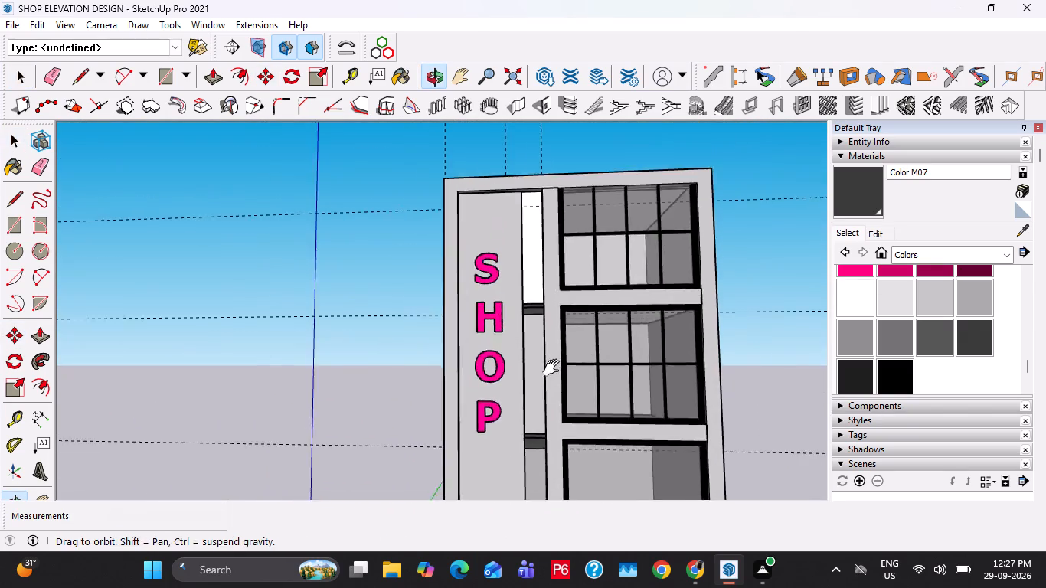
Compare the facade's blank top narrow strip with the upper storeys in the reference photo.
shift+middle_drag(554, 368, 564, 445)
scroll(525, 332, up, 10)
double_click(557, 246)
scroll(561, 181, up, 5)
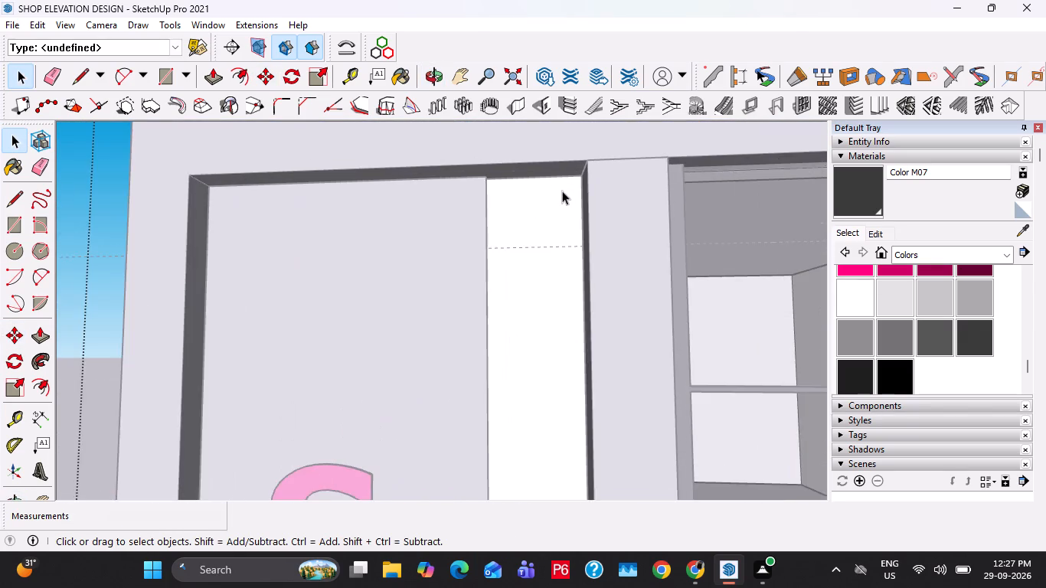
scroll(562, 191, down, 20)
scroll(562, 191, down, 1)
middle_drag(573, 371, 582, 424)
scroll(446, 472, up, 15)
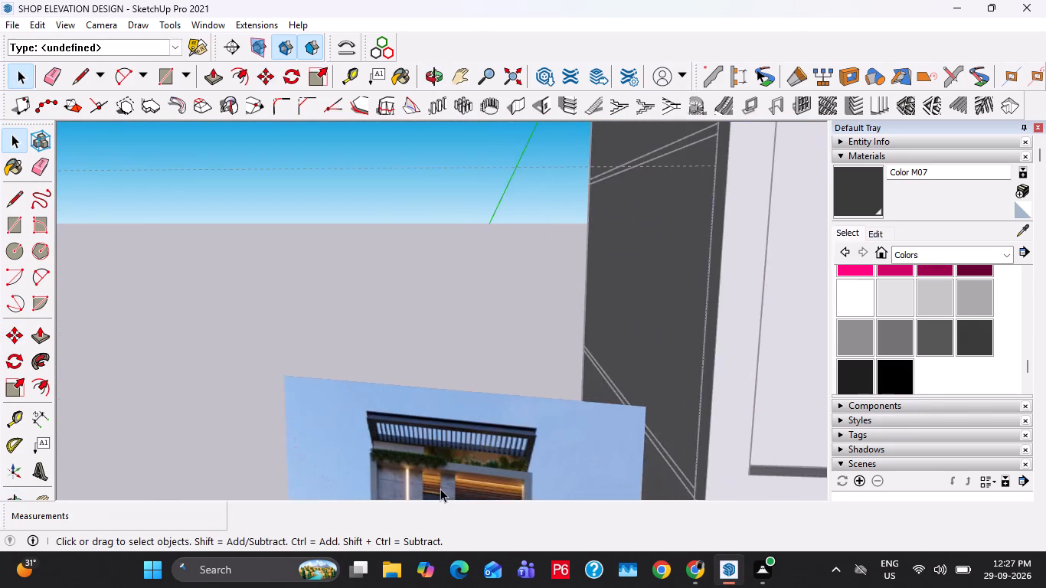
scroll(440, 488, up, 5)
shift+middle_drag(436, 467, 428, 285)
scroll(509, 302, down, 5)
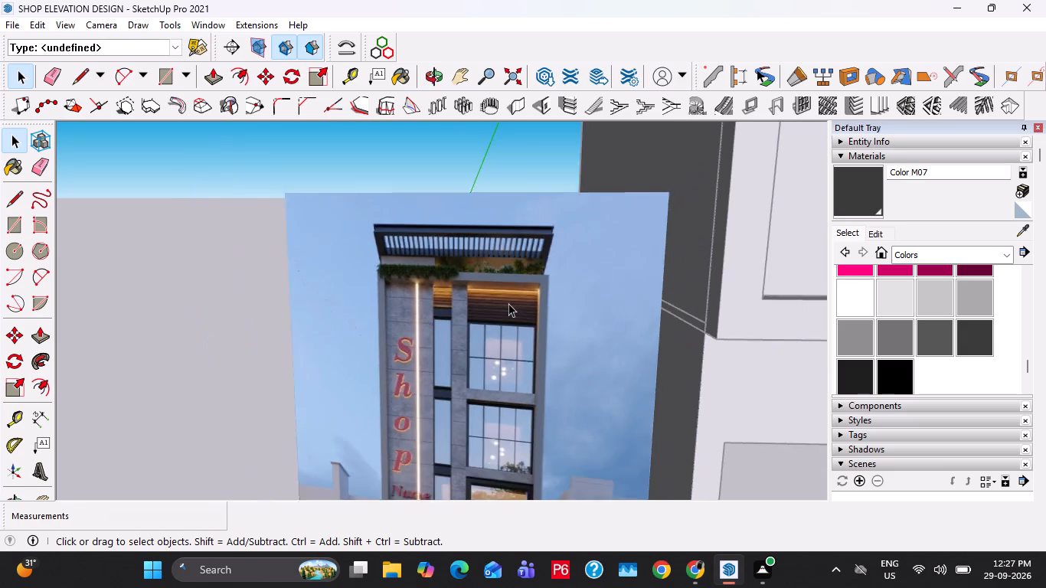
shift+middle_drag(644, 269, 257, 428)
scroll(537, 310, down, 6)
shift+middle_drag(584, 253, 481, 475)
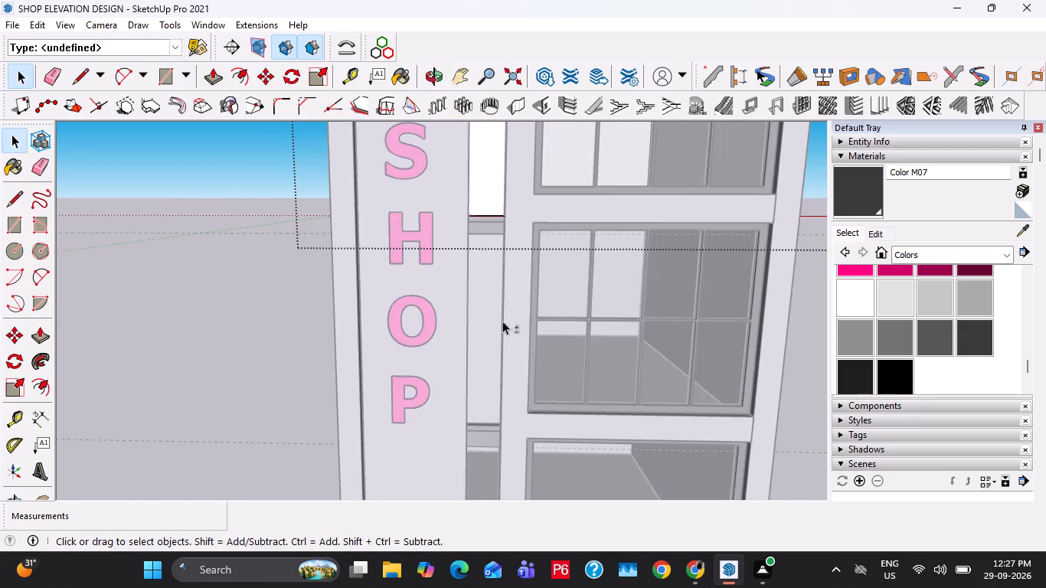
Draw a 9' 6" by 2' rectangle on the blank narrow strip beside the SHOP sign, ending at its bottom corner.
shift+middle_drag(502, 321, 498, 524)
scroll(498, 360, up, 7)
click(478, 219)
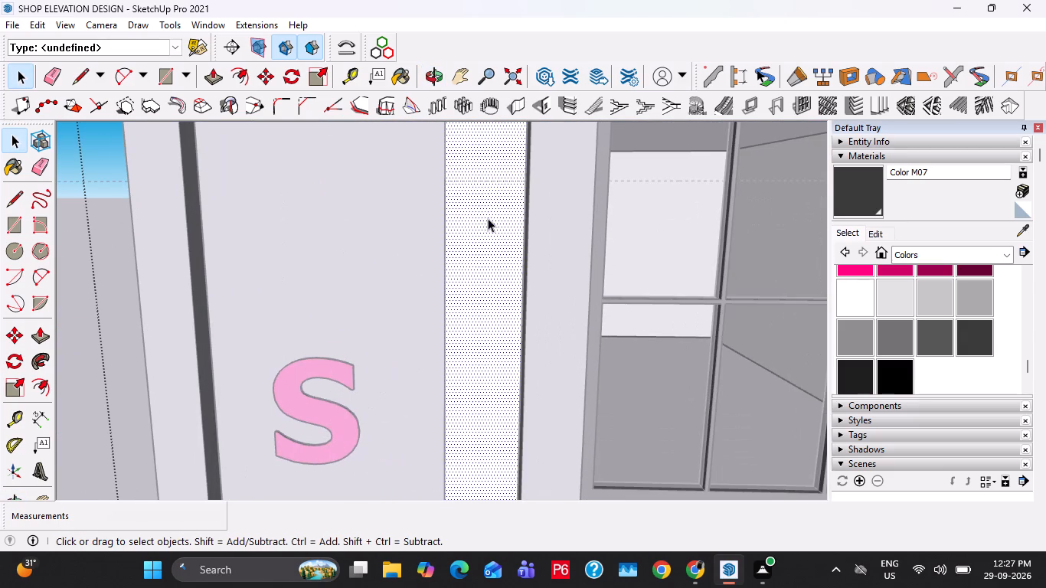
middle_click(489, 218)
key(r)
scroll(446, 188, up, 9)
middle_drag(441, 191, 369, 205)
click(446, 172)
scroll(511, 299, down, 5)
shift+middle_drag(519, 378, 538, 103)
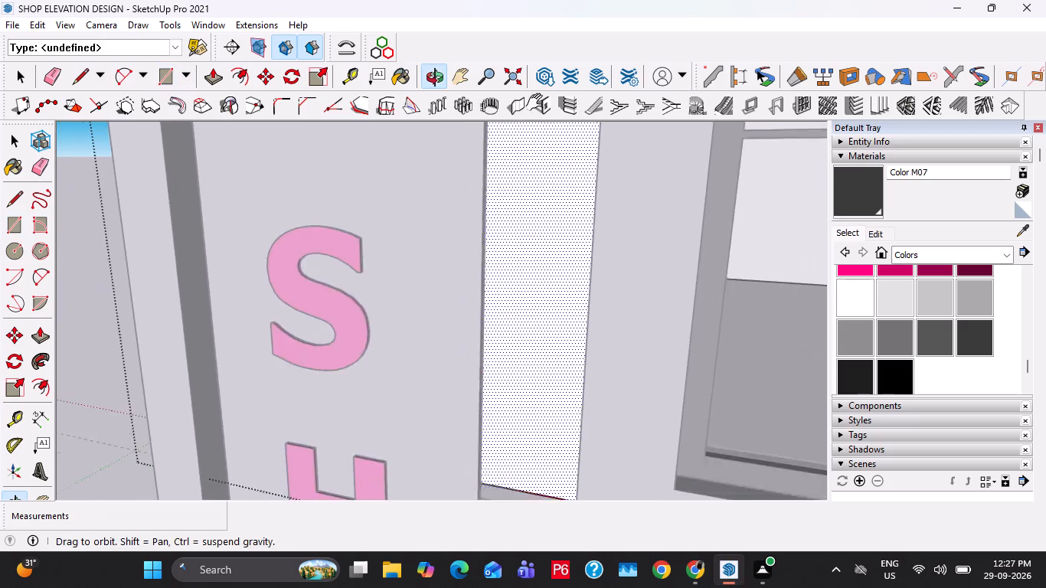
shift+middle_drag(538, 103, 644, 46)
scroll(655, 295, up, 4)
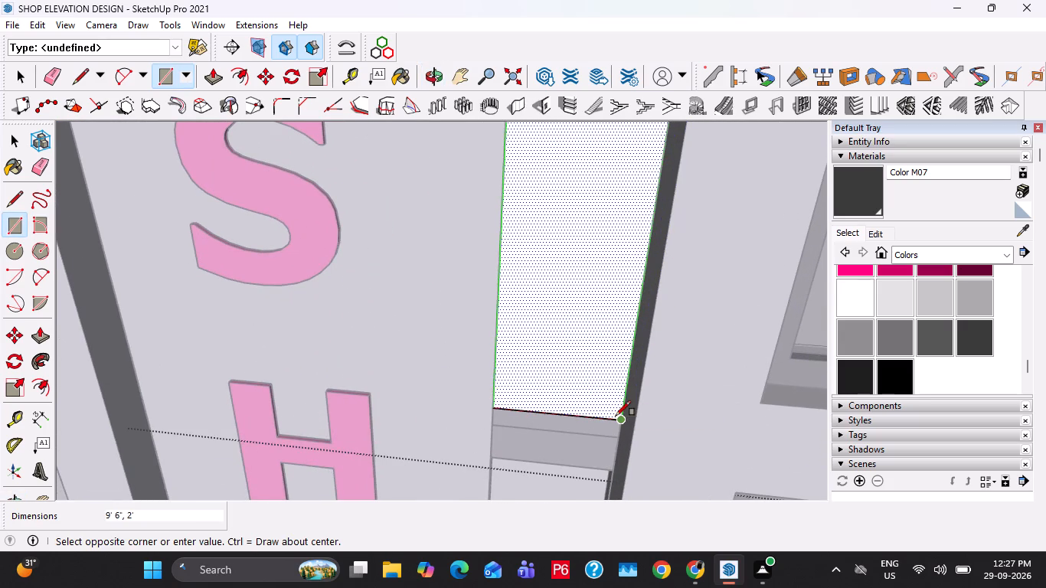
click(616, 416)
key(space)
Push the new 9' 6" rectangle inward to cut the top narrow window opening through the wall.
double_click(600, 368)
key(p)
click(583, 374)
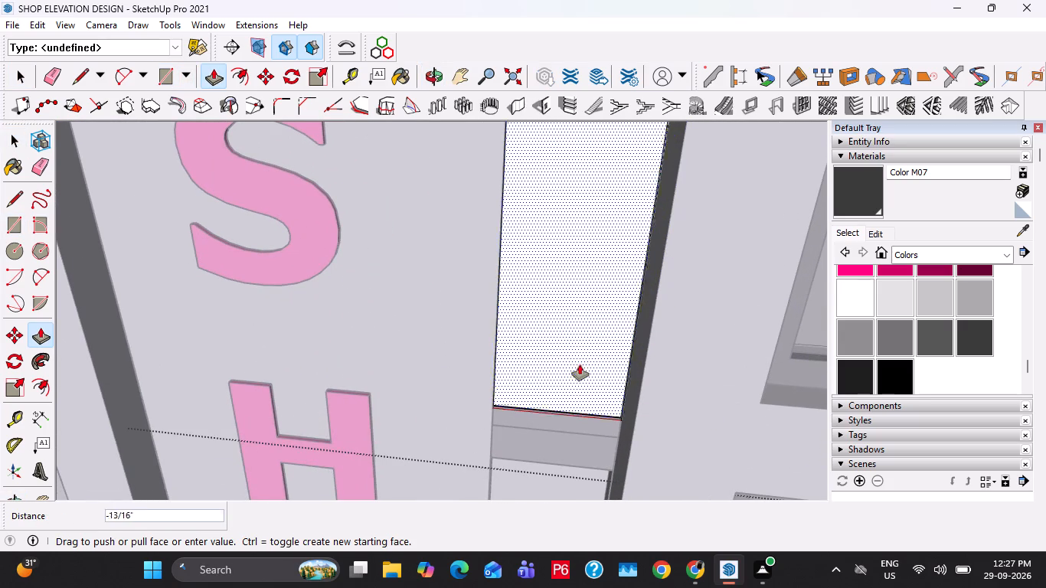
click(558, 326)
key(space)
scroll(559, 307, down, 12)
key(Escape)
key(Escape)
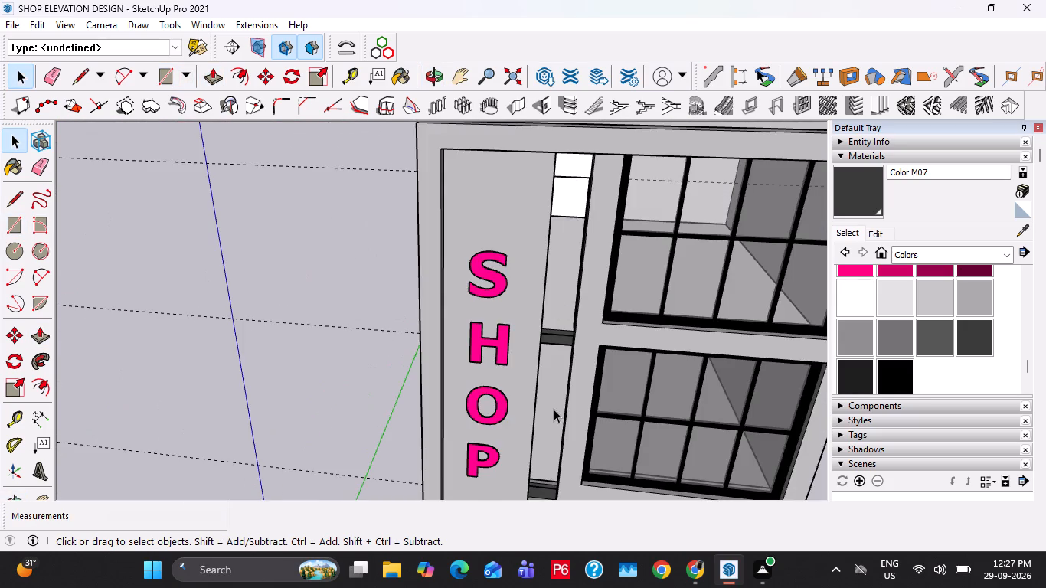
Paint the middle narrow window's pane with Translucent Glass Gray, sampled from the large window beside it.
double_click(554, 409)
click(547, 411)
middle_drag(554, 430, 577, 317)
scroll(577, 338, up, 2)
triple_click(576, 339)
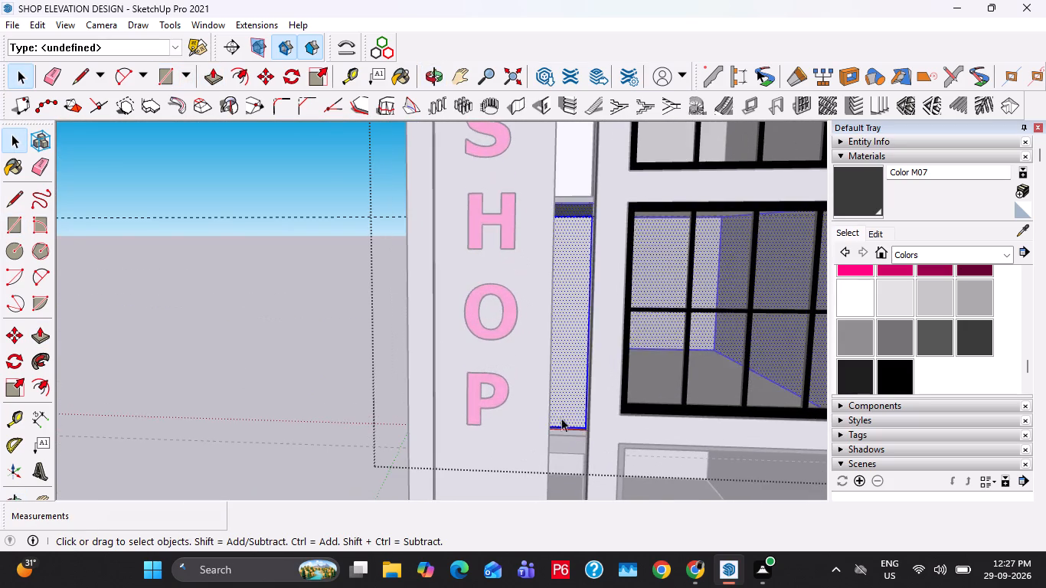
scroll(561, 418, up, 9)
double_click(553, 363)
middle_drag(603, 419, 626, 453)
scroll(621, 435, down, 2)
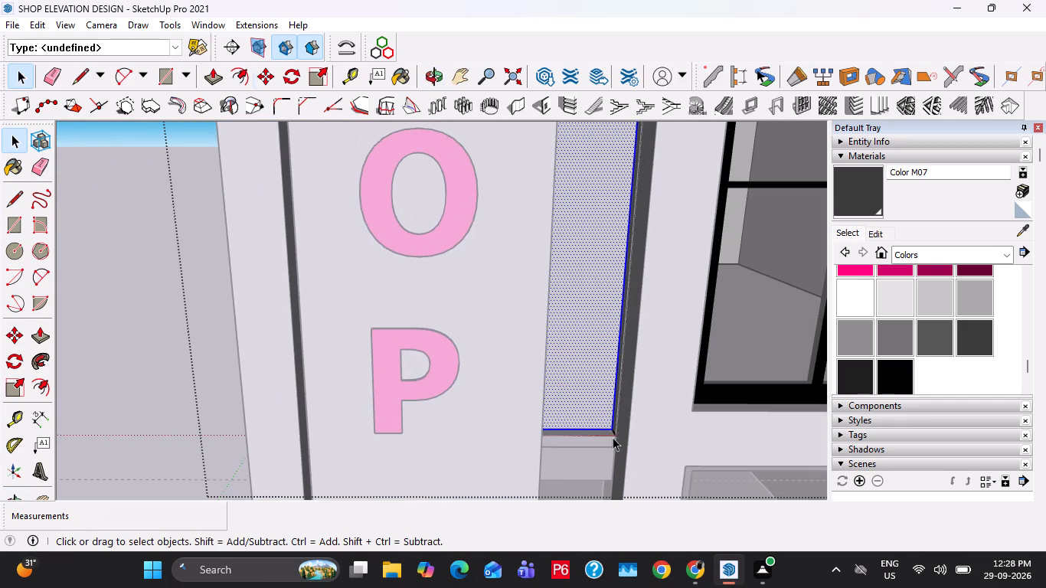
key(m)
middle_drag(596, 394, 132, 364)
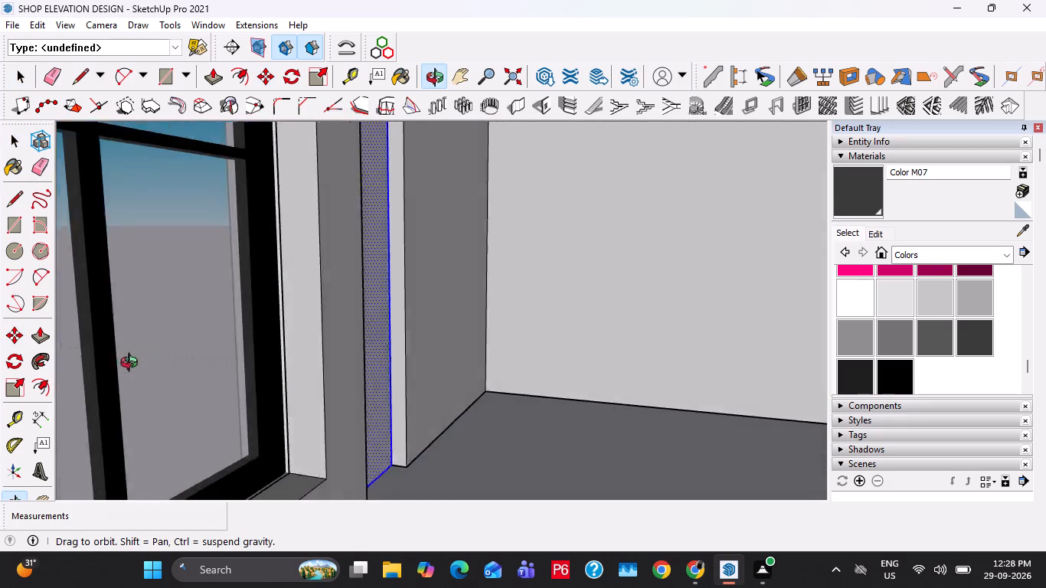
middle_drag(132, 364, 0, 387)
key(space)
click(1023, 234)
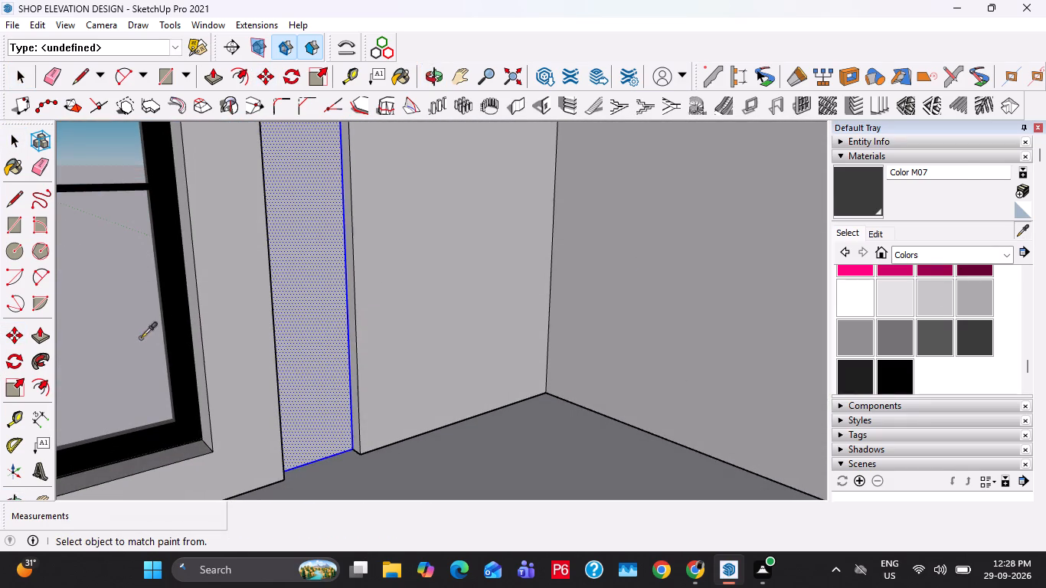
click(135, 340)
click(297, 279)
middle_drag(312, 322, 881, 346)
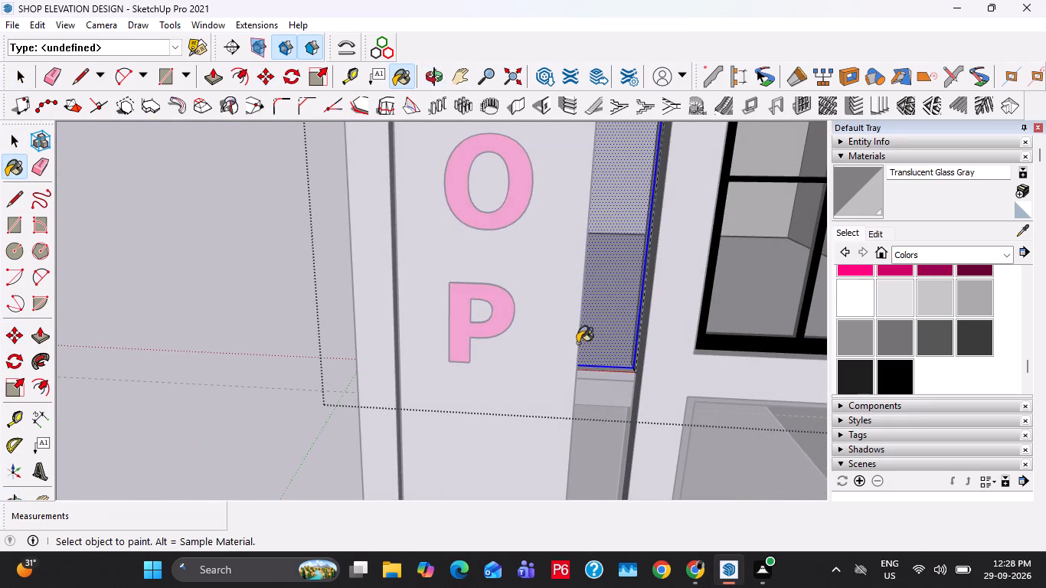
Copy the glass pane from the middle narrow window up into the top narrow opening, placing it by its bottom corner.
key(Escape)
key(space)
scroll(623, 346, up, 7)
key(comma)
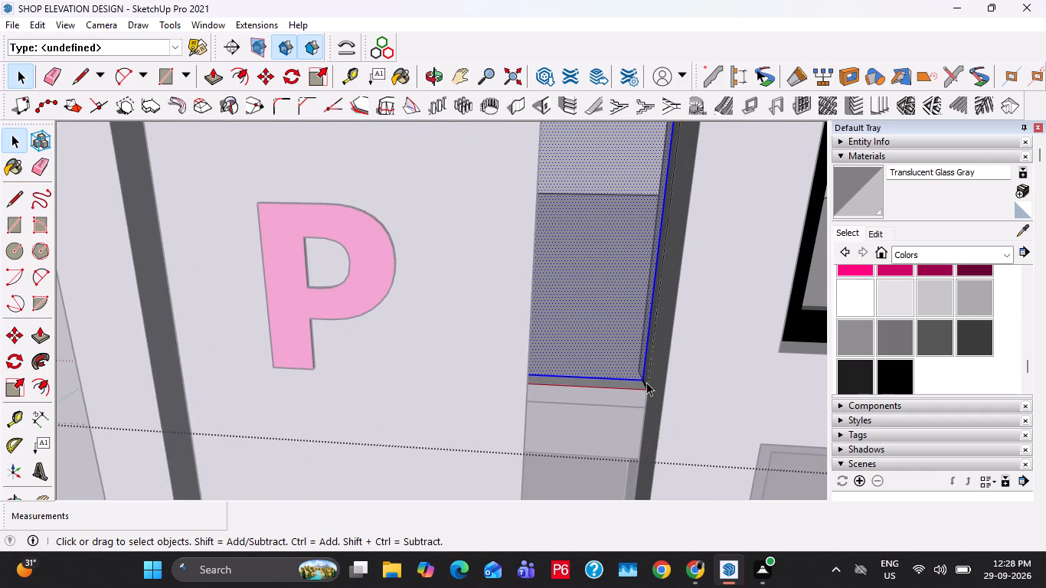
key(m)
click(639, 382)
scroll(642, 335, down, 12)
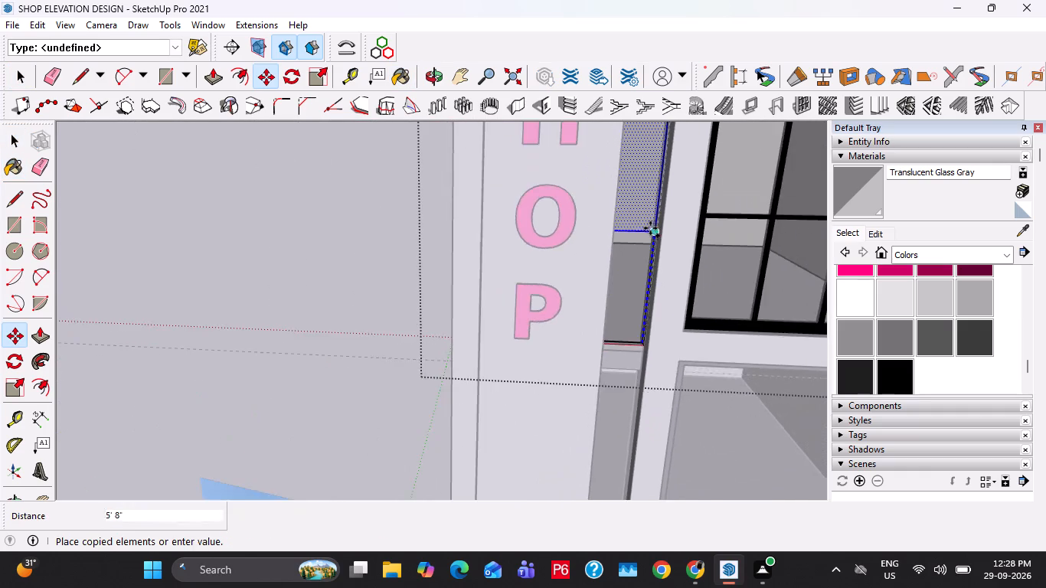
shift+middle_drag(650, 227, 614, 524)
scroll(635, 410, up, 14)
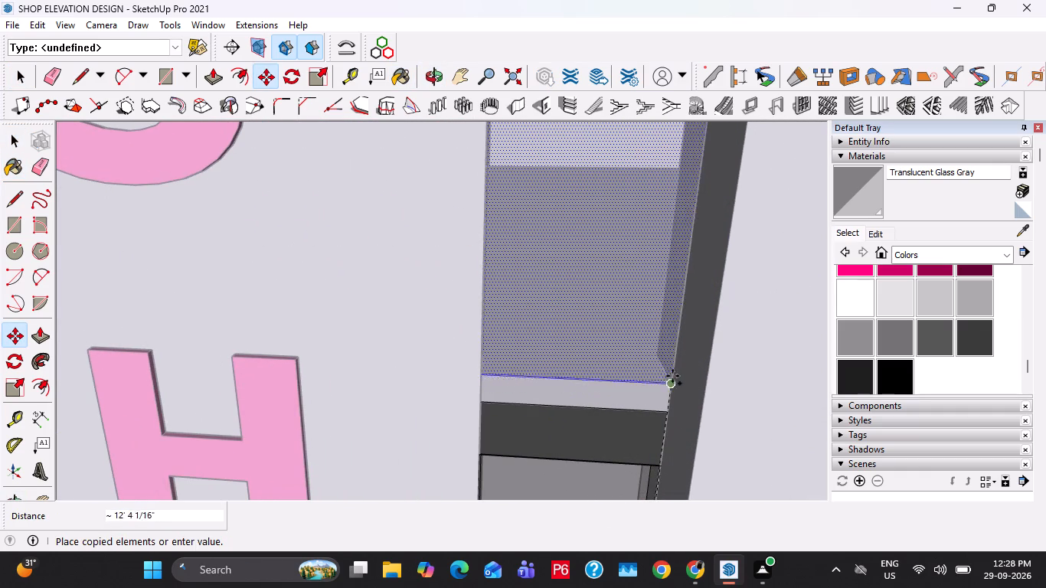
click(666, 362)
key(space)
scroll(609, 407, down, 13)
shift+middle_drag(642, 247, 613, 397)
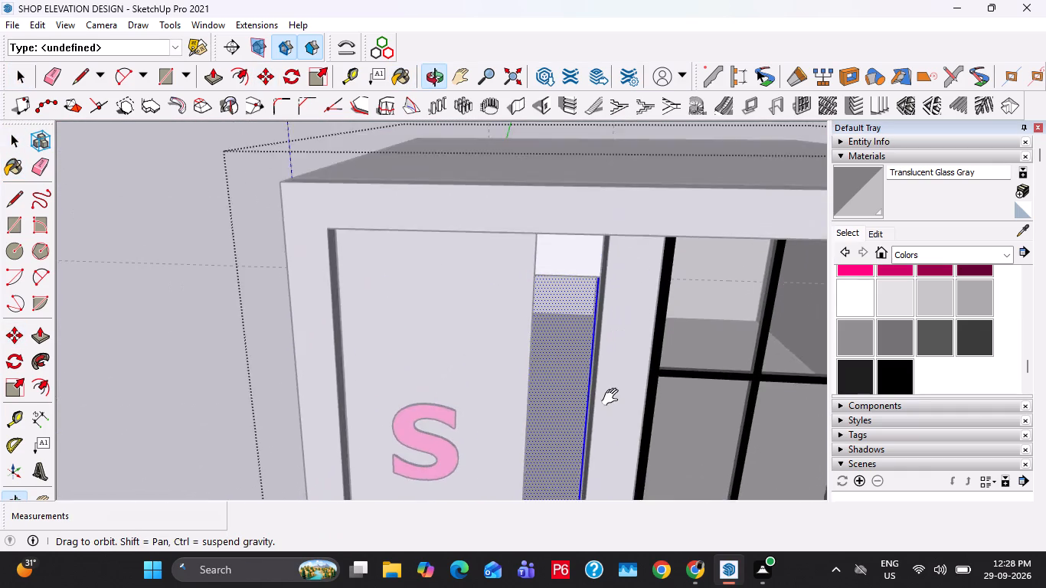
shift+middle_drag(613, 397, 612, 299)
key(Escape)
key(Escape)
scroll(569, 255, down, 3)
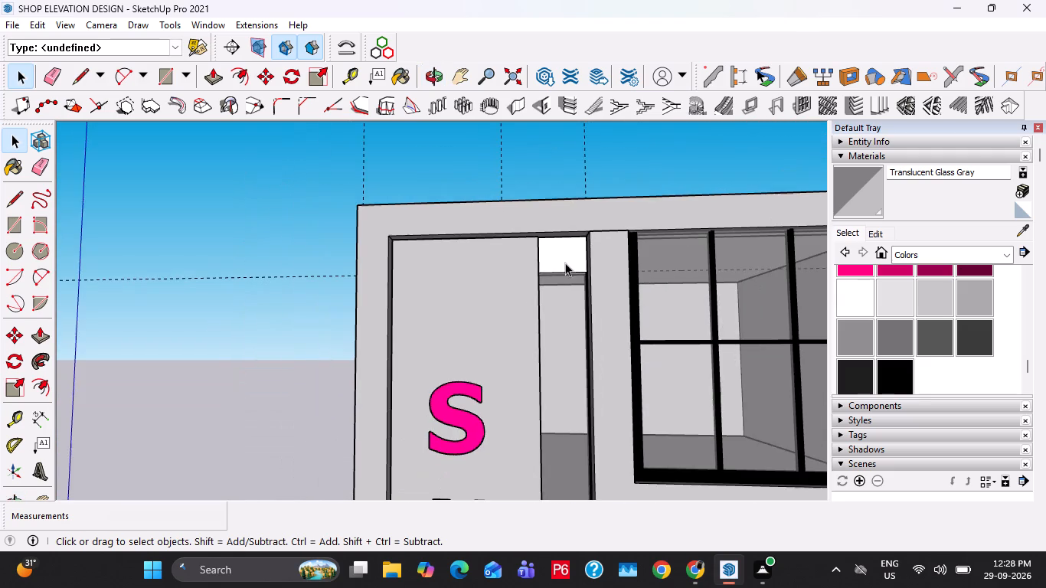
Paint the white panel above the top narrow window with Color M07.
double_click(569, 262)
click(567, 244)
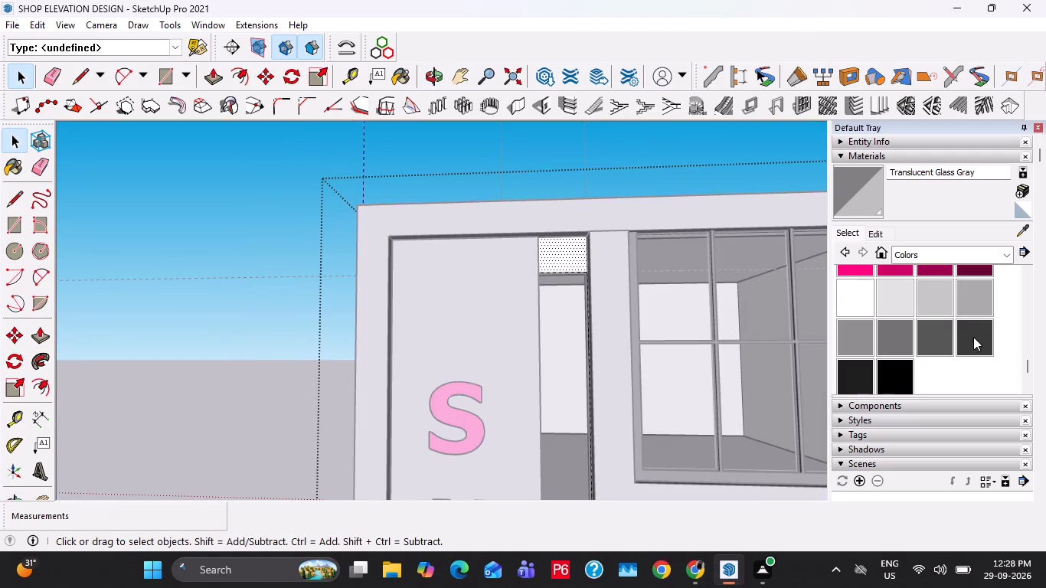
click(973, 336)
click(548, 256)
key(space)
scroll(523, 254, down, 4)
key(Escape)
key(Escape)
scroll(472, 259, down, 11)
key(Escape)
Examine the finished facade and side of the building against the reference photo.
middle_drag(500, 332, 507, 350)
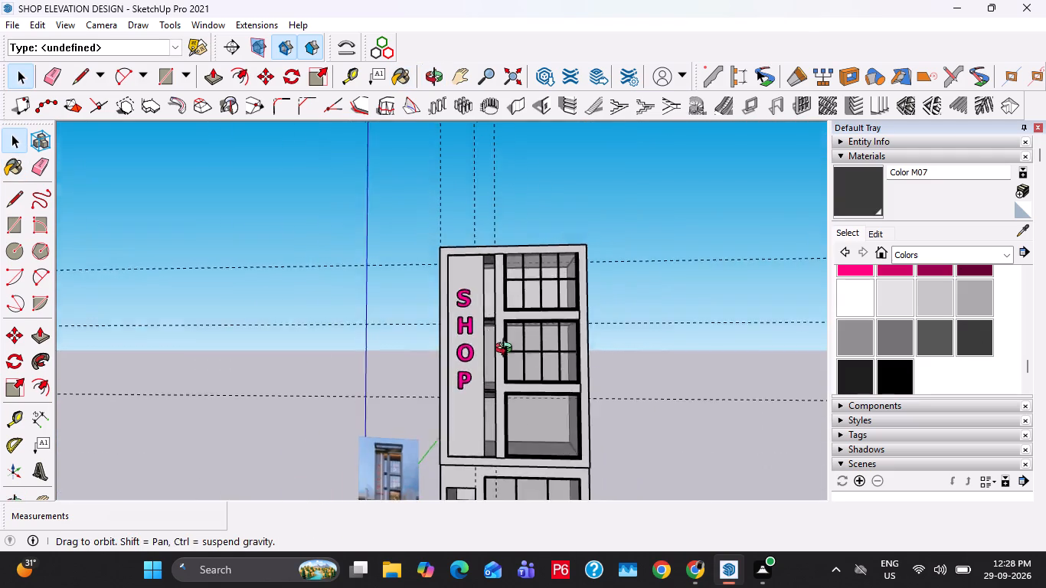
middle_drag(507, 350, 495, 313)
middle_drag(489, 401, 485, 356)
scroll(485, 401, up, 2)
middle_drag(447, 433, 489, 413)
scroll(327, 396, up, 10)
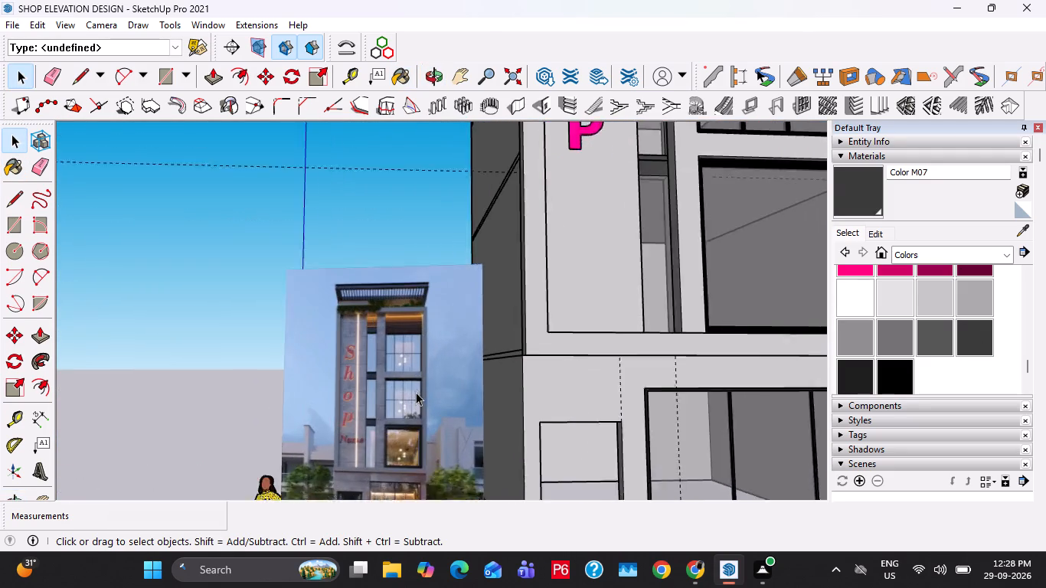
scroll(371, 345, up, 11)
scroll(370, 328, down, 6)
shift+middle_drag(654, 316, 502, 456)
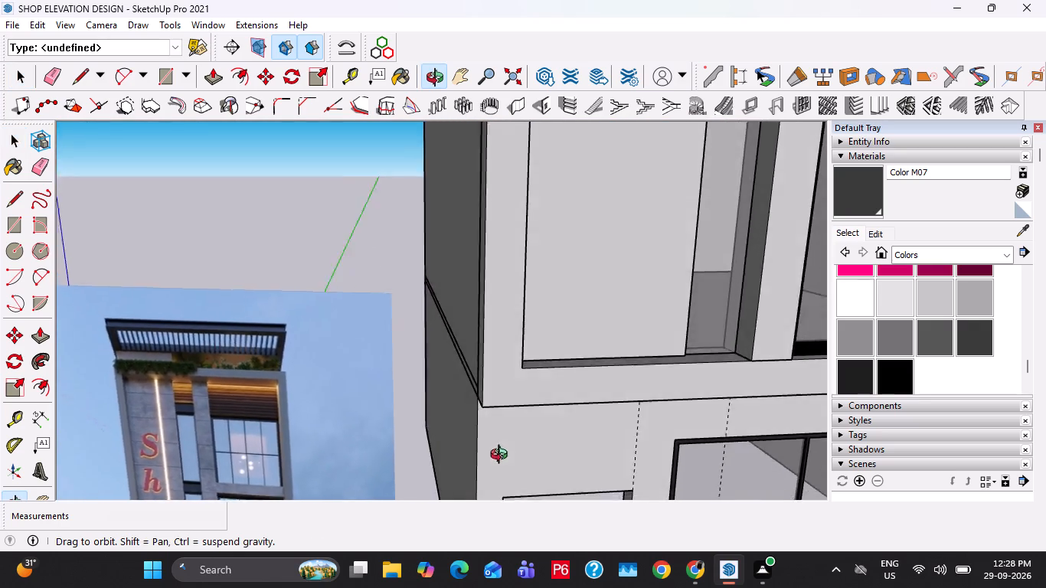
shift+middle_drag(502, 456, 770, 423)
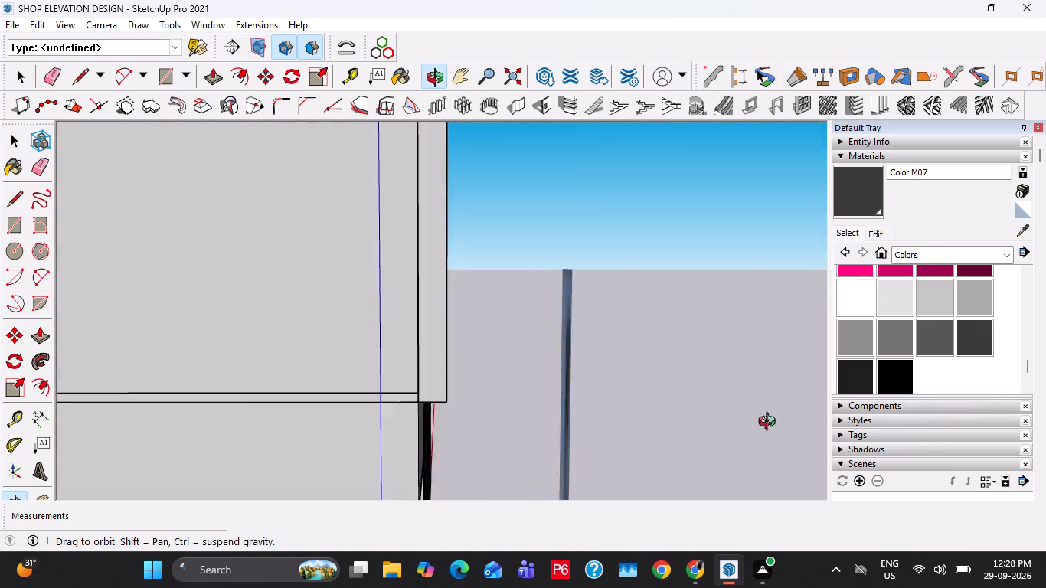
shift+middle_drag(770, 423, 228, 433)
scroll(176, 401, down, 20)
scroll(176, 401, down, 5)
scroll(366, 360, up, 11)
middle_drag(261, 380, 452, 375)
scroll(348, 394, down, 12)
middle_drag(358, 396, 433, 380)
scroll(305, 435, up, 2)
Delete all guides from the model.
click(36, 25)
click(113, 175)
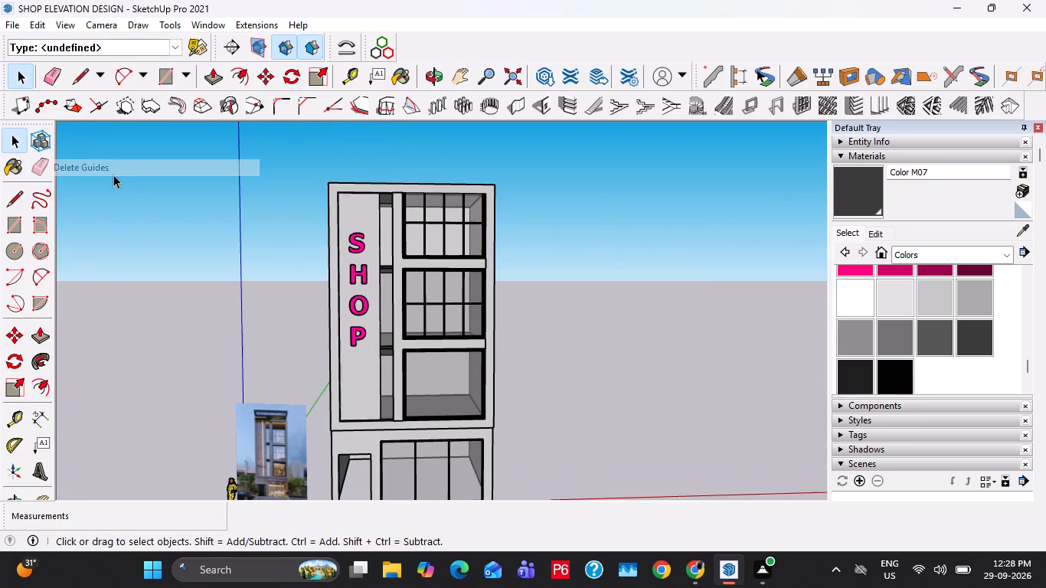
key(Escape)
key(Escape)
Save the model.
key(ctrl+s)
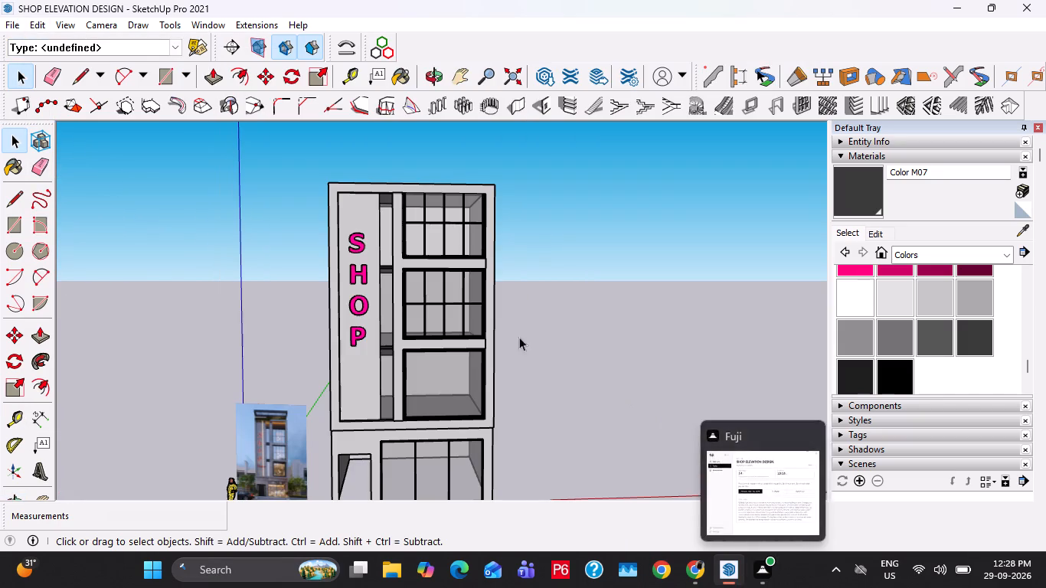
key(Escape)
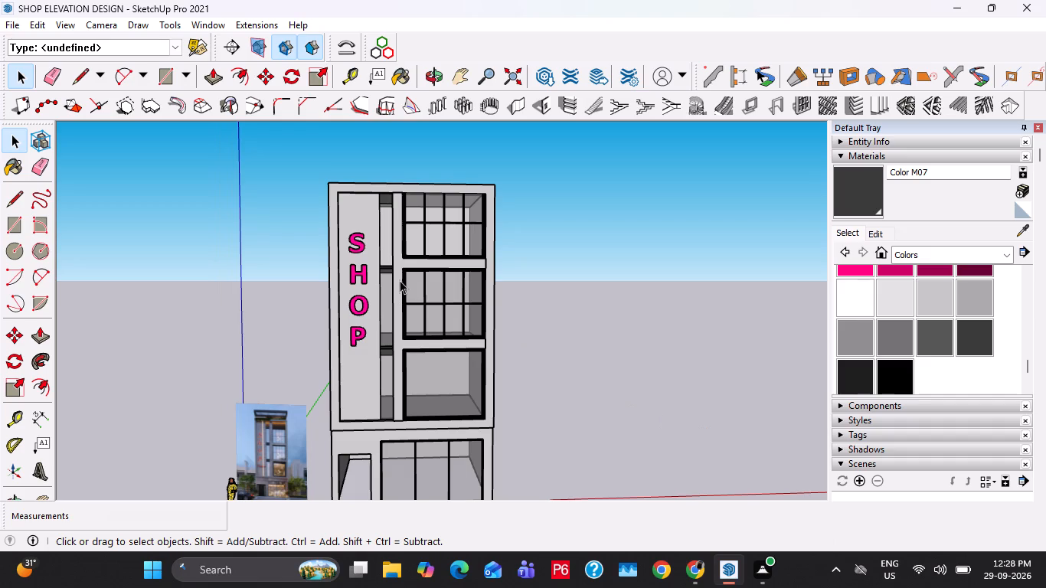
Check the roof pergola in the reference photo and place a guide 9" in from the roof's side edge nearest the SHOP sign.
scroll(279, 425, up, 6)
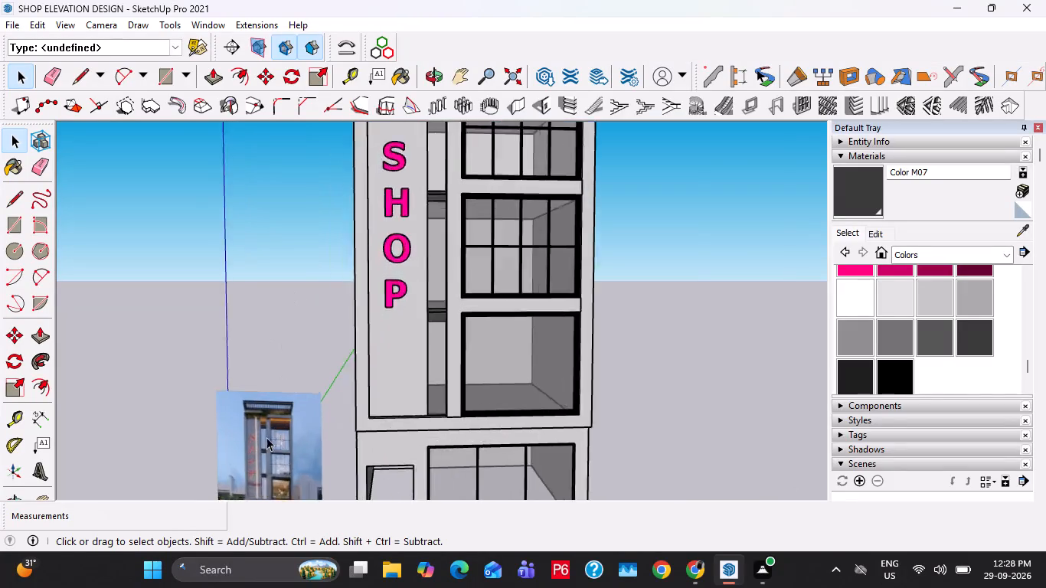
scroll(266, 437, up, 14)
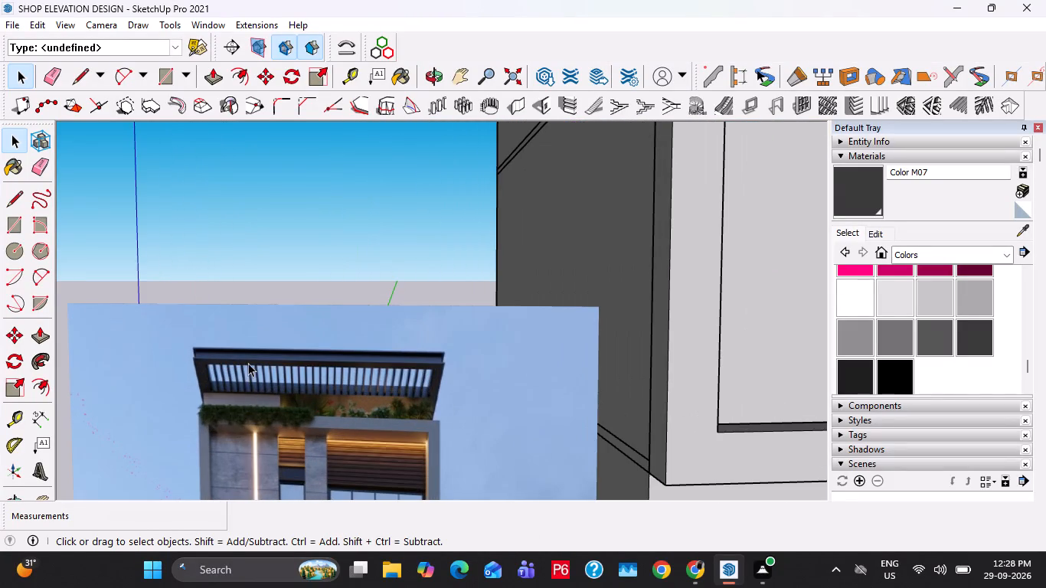
scroll(248, 363, down, 13)
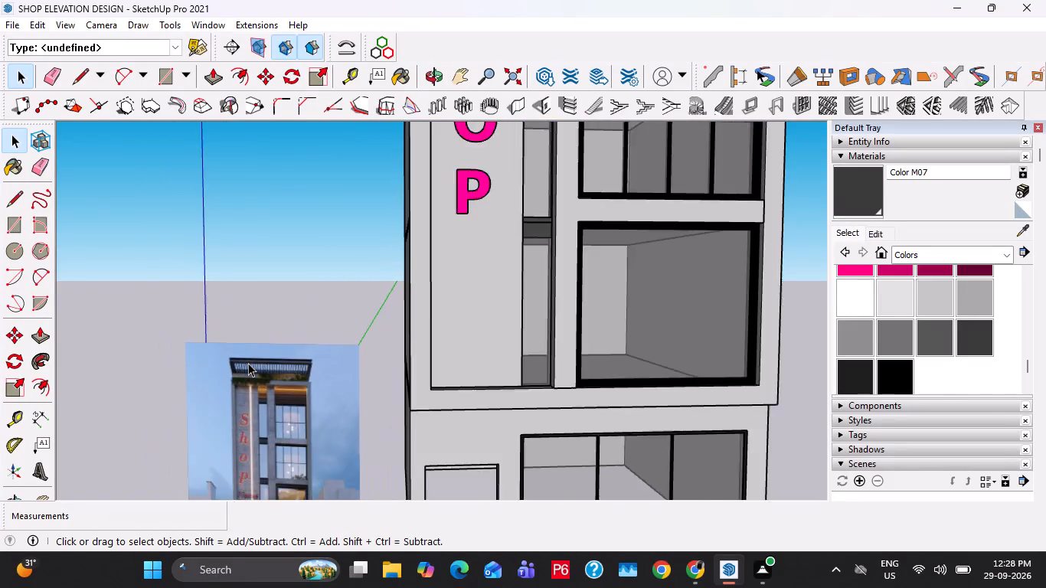
scroll(248, 363, down, 5)
shift+middle_drag(469, 292, 494, 506)
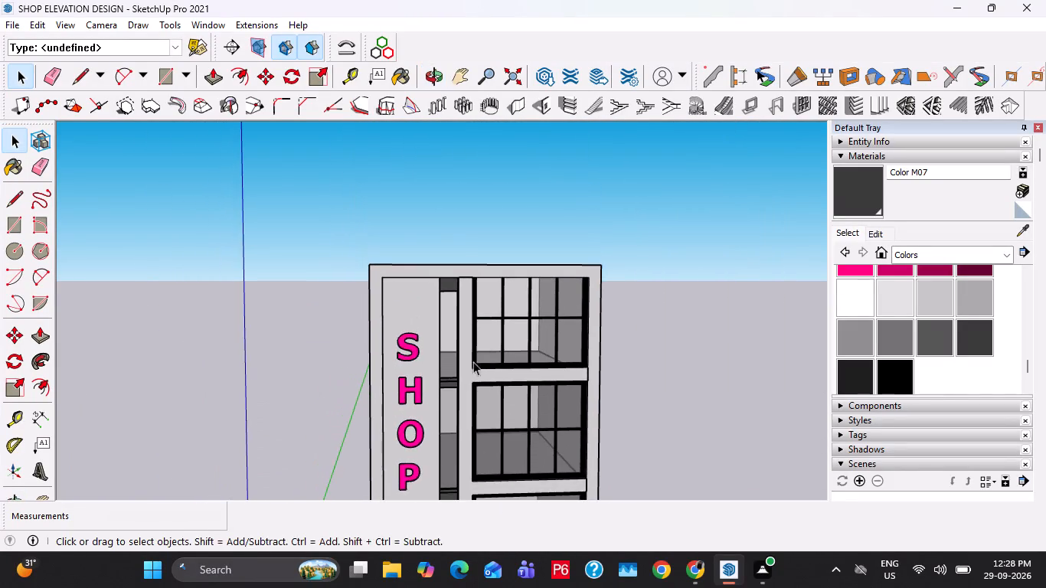
middle_drag(463, 312, 710, 476)
scroll(532, 347, up, 8)
key(t)
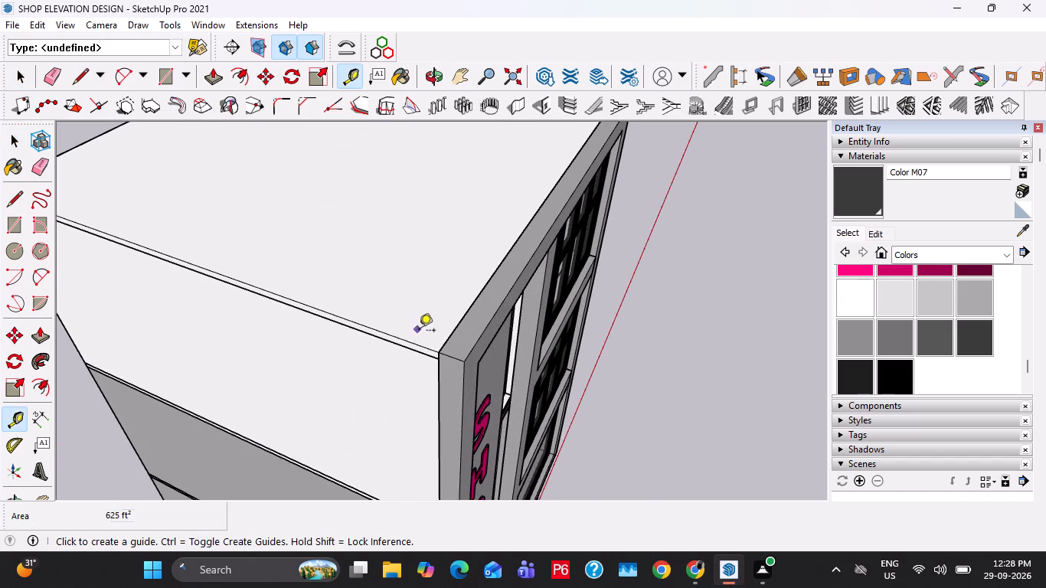
click(420, 345)
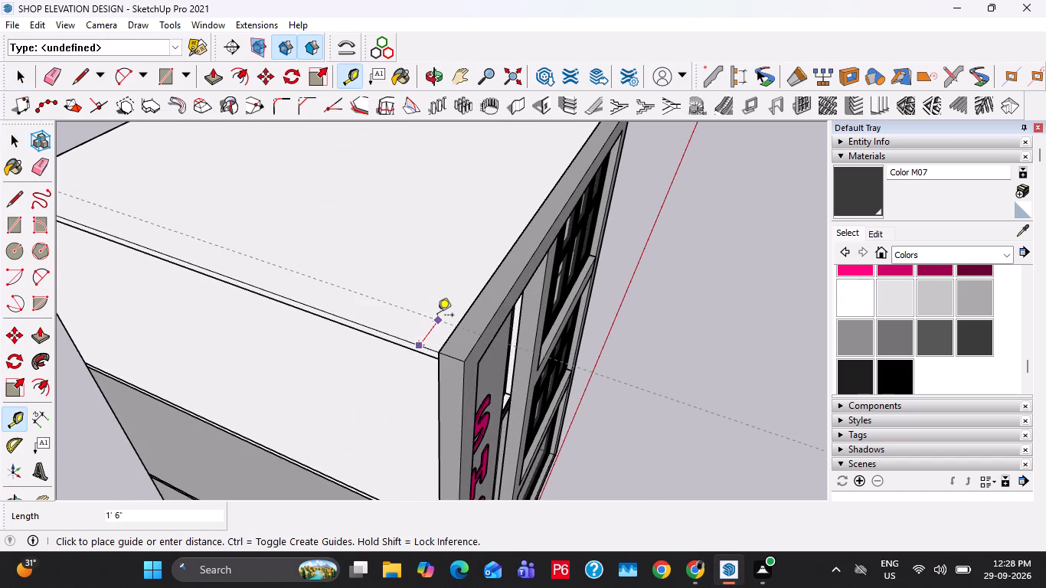
text(9")
key(Return)
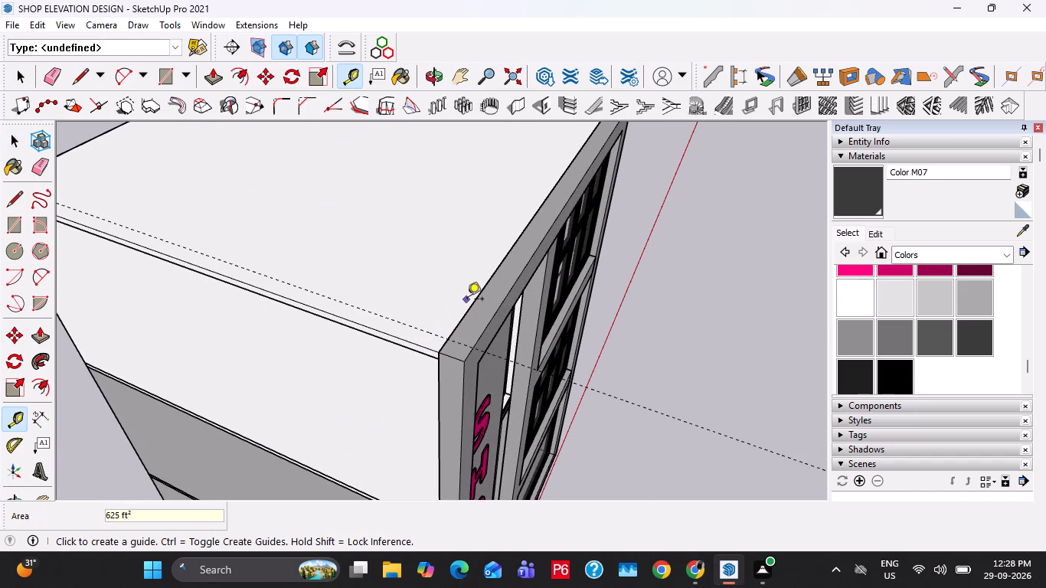
Place a second roof guide parallel to the front frame's edge, set well back across the roof.
click(472, 313)
click(212, 225)
key(space)
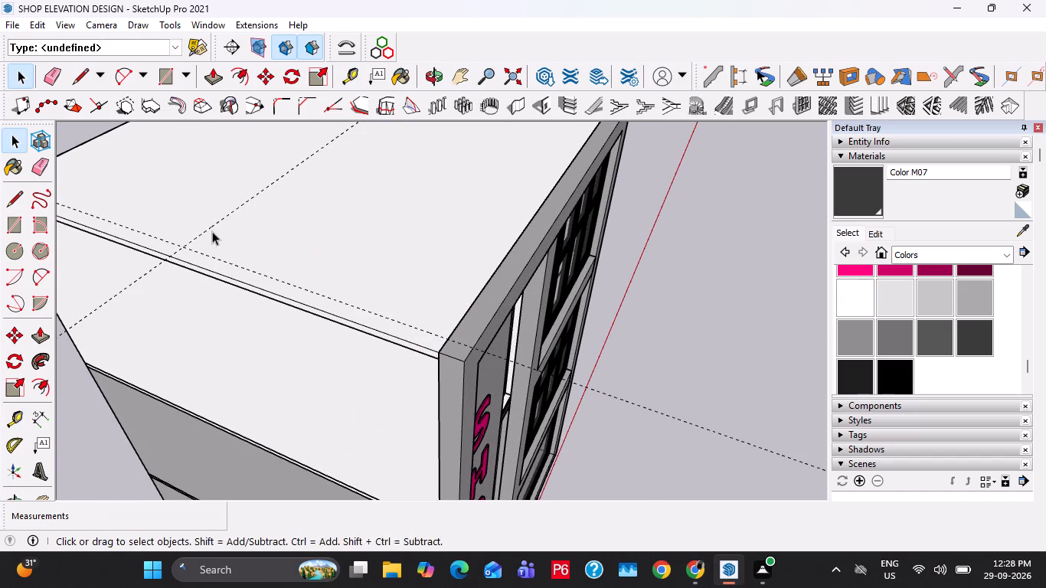
Draw a rectangle about 25' long and 12' 9" deep on the roof, from the guide intersection to the front frame's far corner.
key(r)
click(169, 257)
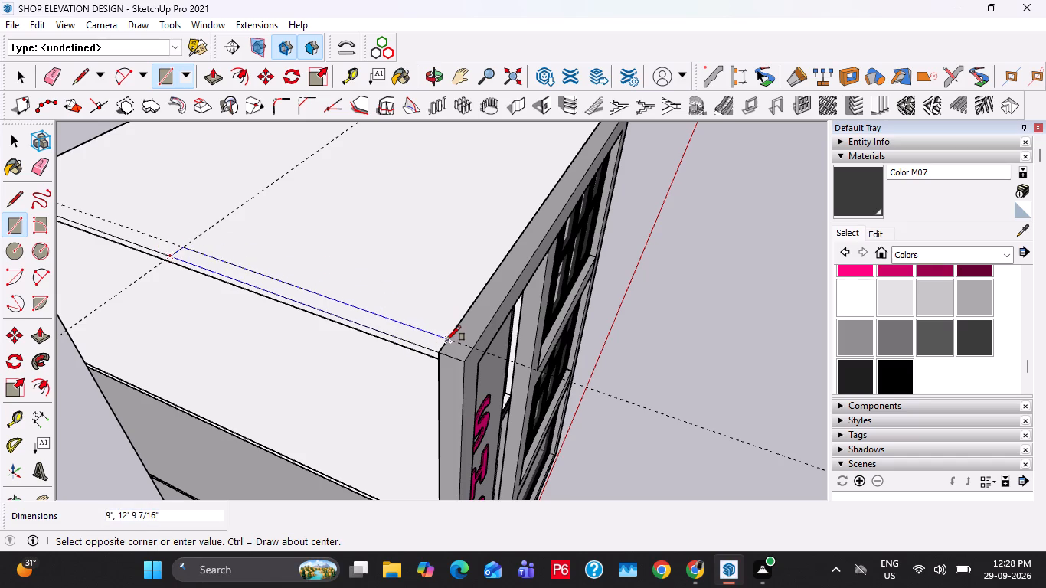
middle_drag(495, 250, 441, 375)
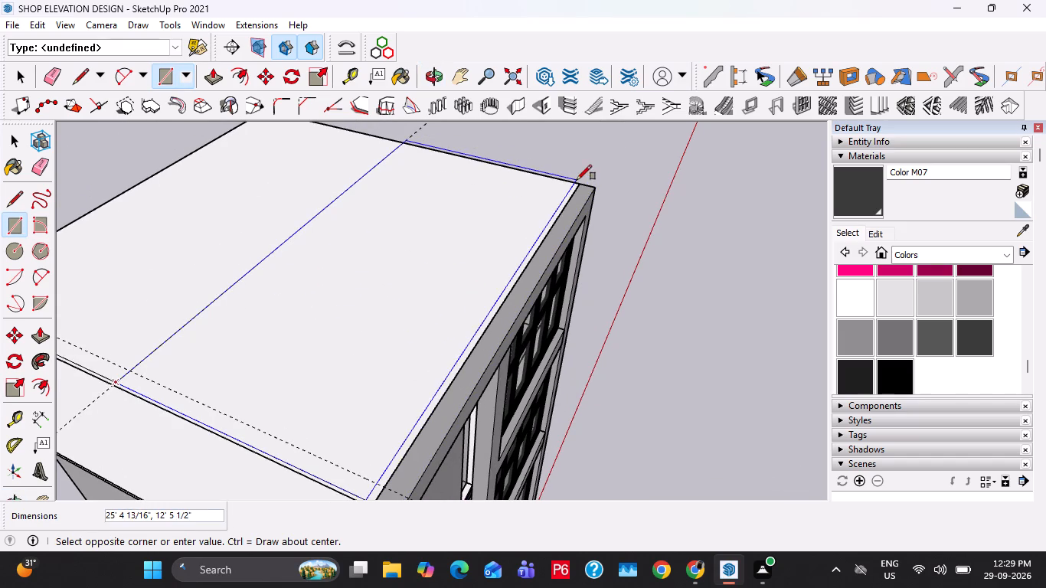
click(582, 188)
key(space)
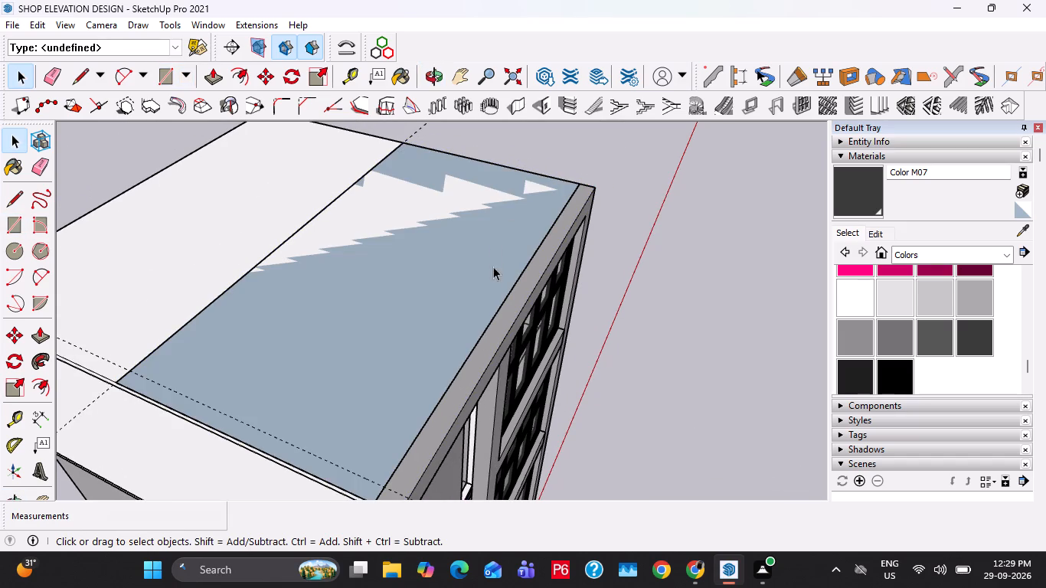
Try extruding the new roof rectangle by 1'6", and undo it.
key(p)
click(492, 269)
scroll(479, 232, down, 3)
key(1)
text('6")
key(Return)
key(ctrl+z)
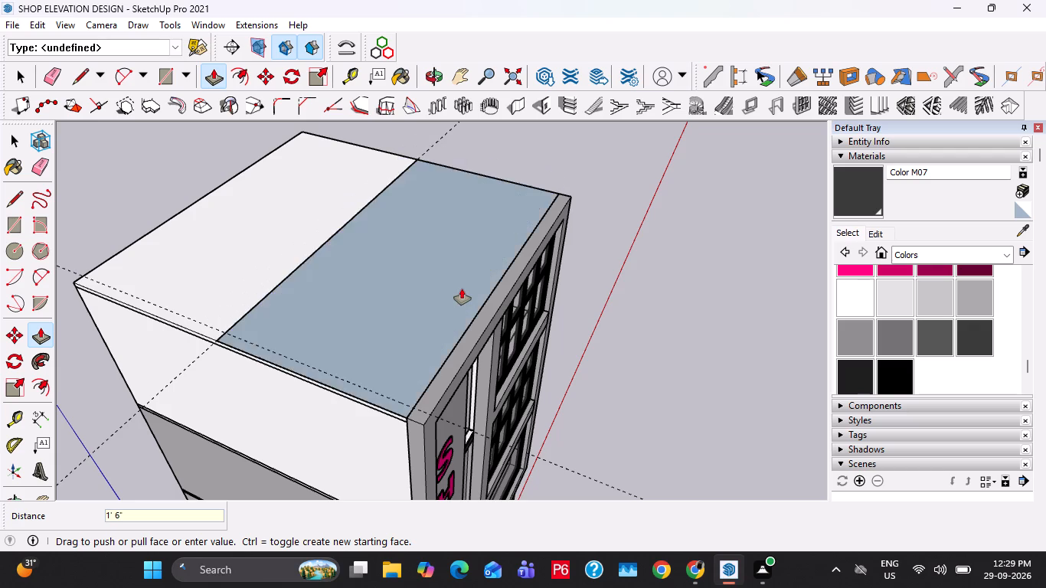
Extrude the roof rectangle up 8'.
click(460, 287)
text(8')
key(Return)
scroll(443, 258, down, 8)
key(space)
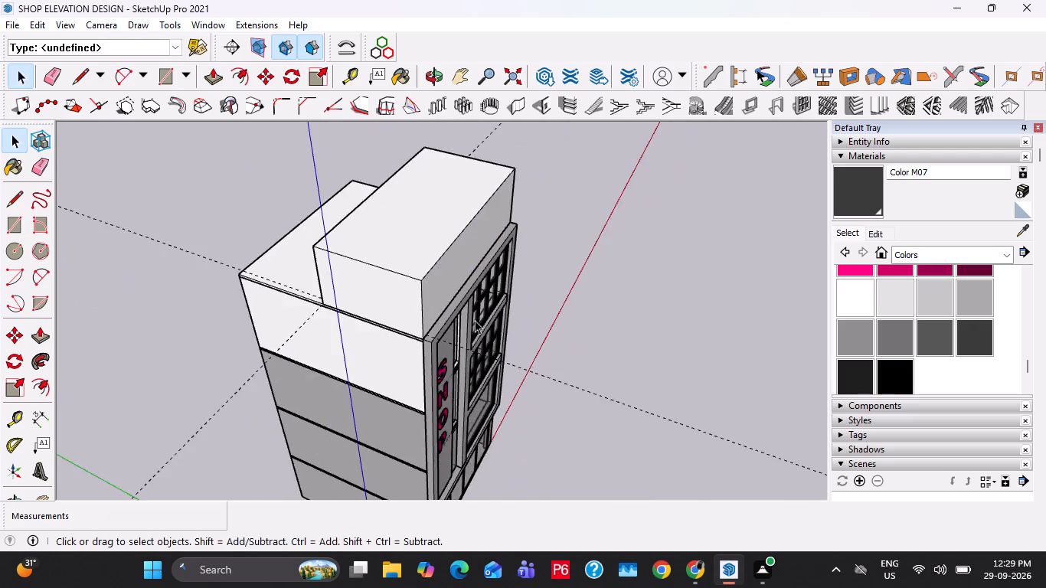
Examine the roof pergola in the reference photo and compare it with the top of the modelled front elevation.
middle_drag(457, 325, 256, 213)
scroll(262, 218, down, 6)
shift+middle_drag(302, 365, 306, 267)
scroll(306, 342, up, 20)
scroll(306, 342, up, 2)
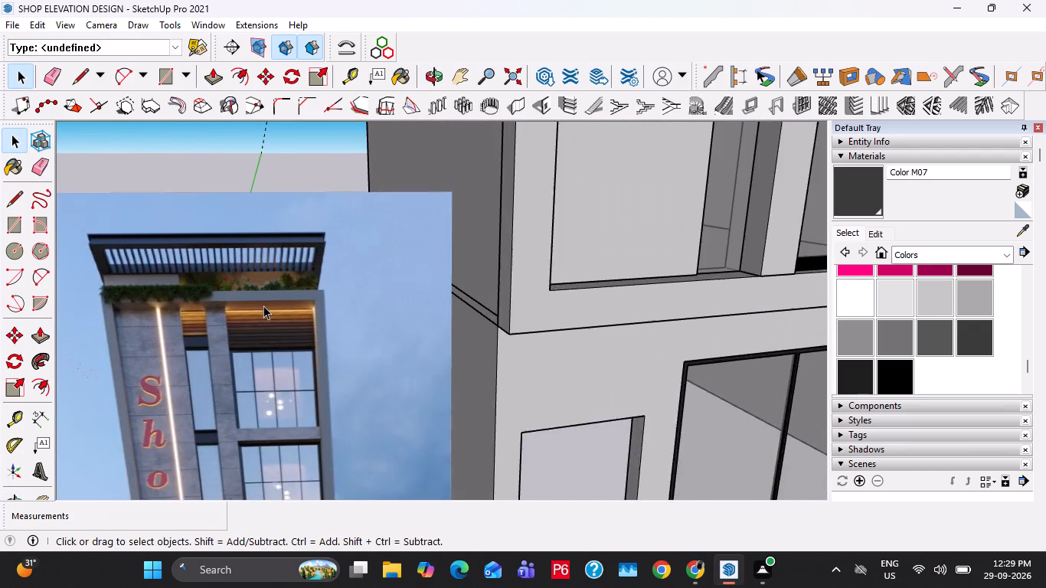
scroll(265, 301, up, 1)
scroll(265, 299, down, 6)
shift+middle_drag(498, 250, 473, 267)
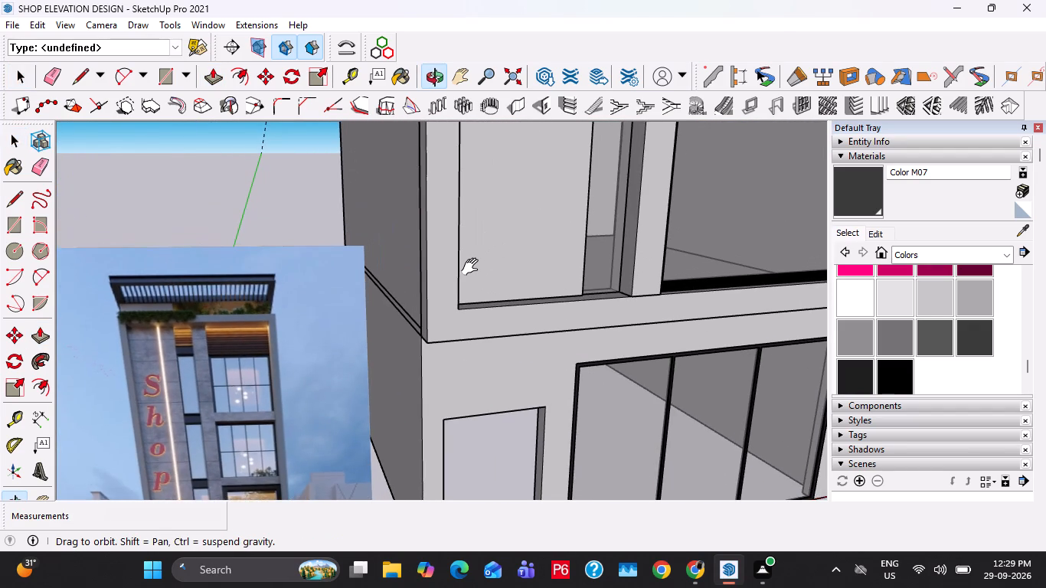
shift+middle_drag(473, 267, 468, 273)
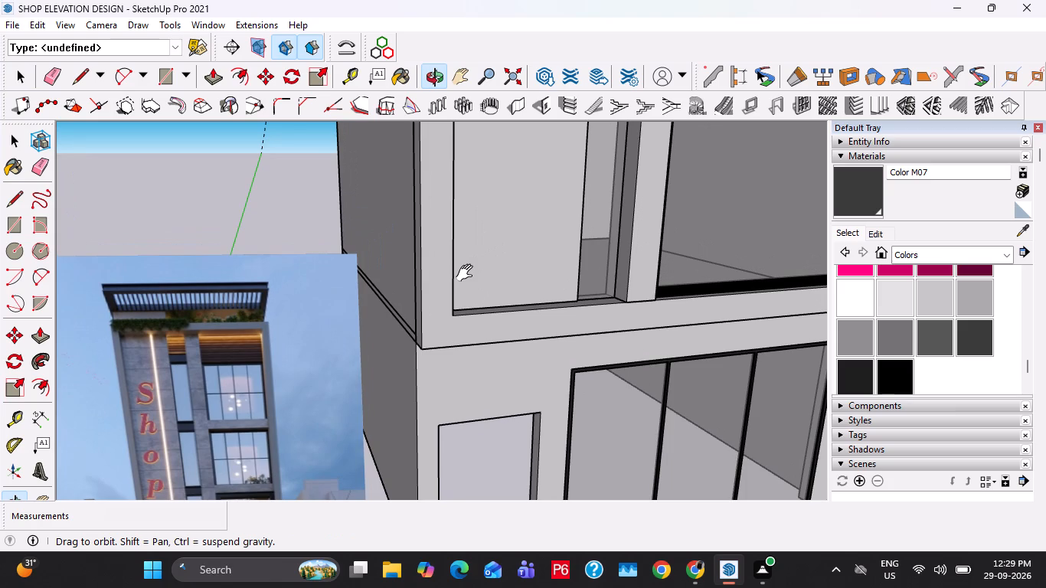
shift+middle_drag(468, 273, 400, 347)
scroll(416, 311, down, 4)
middle_drag(523, 269, 502, 279)
scroll(502, 267, down, 5)
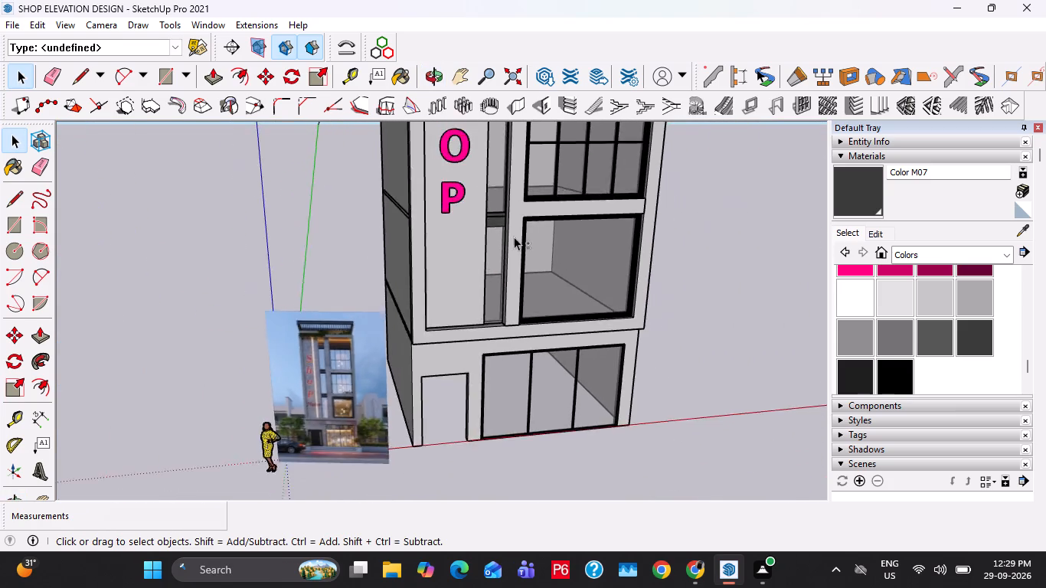
shift+middle_drag(514, 237, 492, 468)
shift+middle_drag(490, 256, 510, 185)
shift+middle_drag(514, 250, 538, 111)
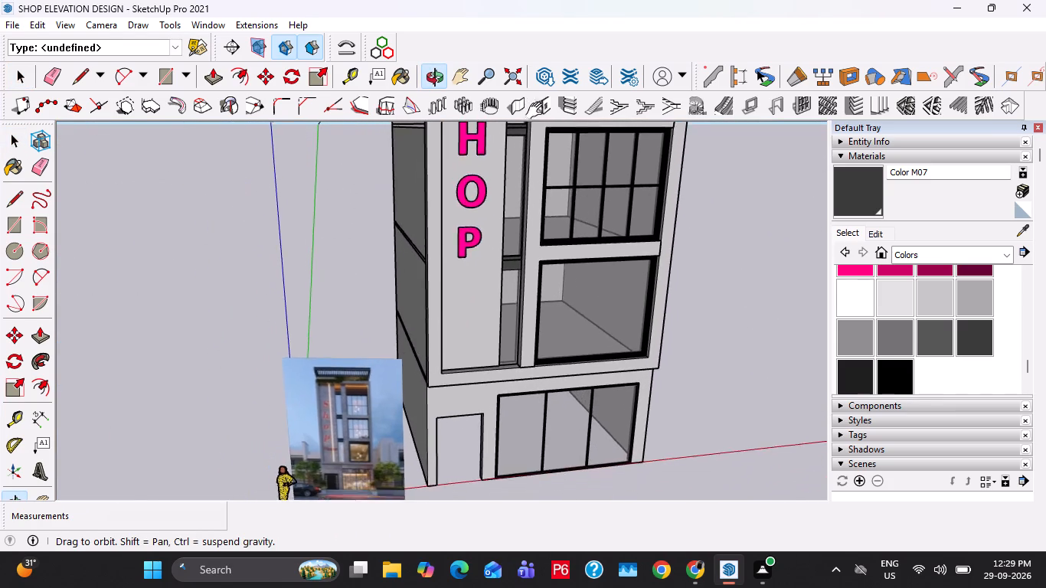
shift+middle_drag(538, 111, 551, 80)
scroll(392, 253, up, 5)
scroll(374, 315, down, 5)
shift+middle_drag(682, 156, 597, 351)
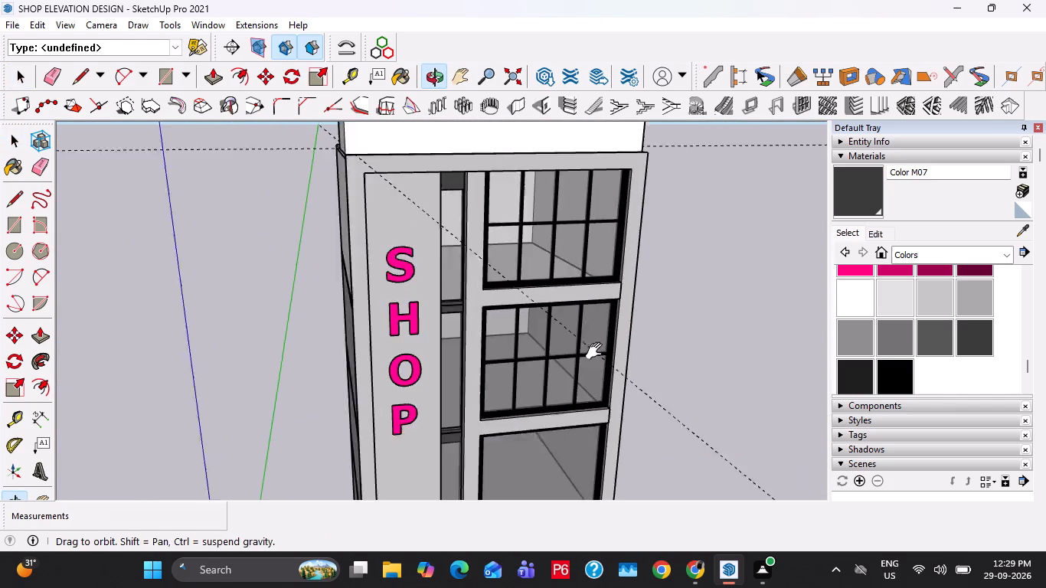
shift+middle_drag(597, 351, 592, 374)
shift+middle_drag(488, 161, 479, 251)
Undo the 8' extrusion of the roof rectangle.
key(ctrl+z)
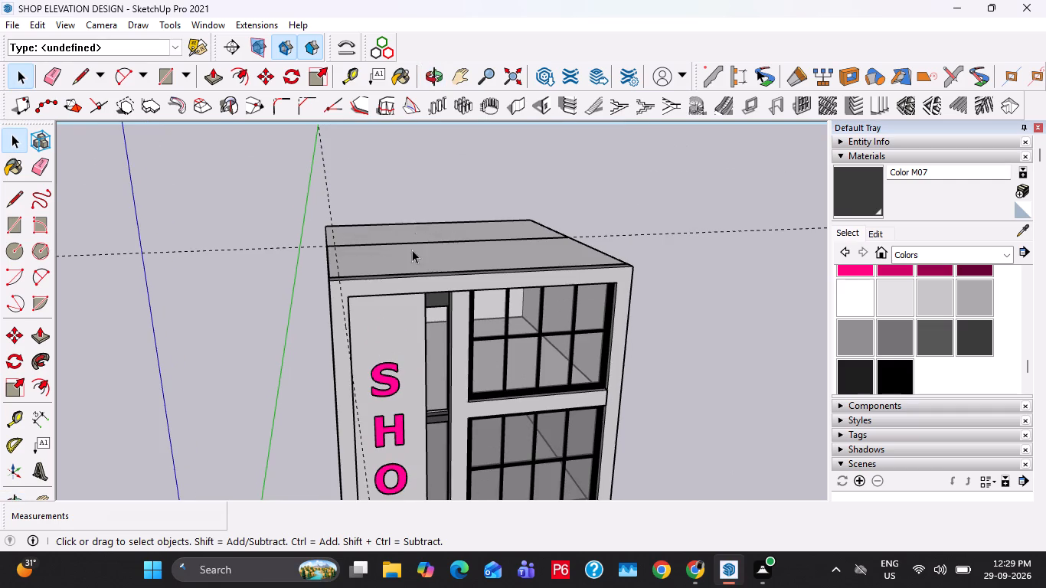
Offset the roof rectangle's outline 9" inward and delete the inner face.
middle_drag(410, 254, 410, 348)
click(400, 327)
scroll(398, 327, up, 2)
key(f)
click(394, 340)
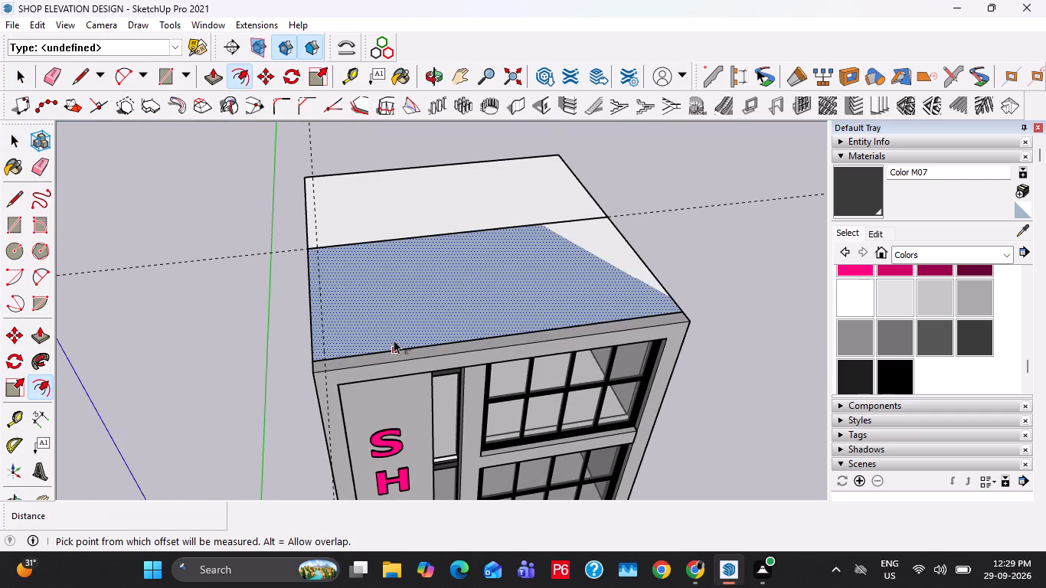
text(9")
key(Return)
key(space)
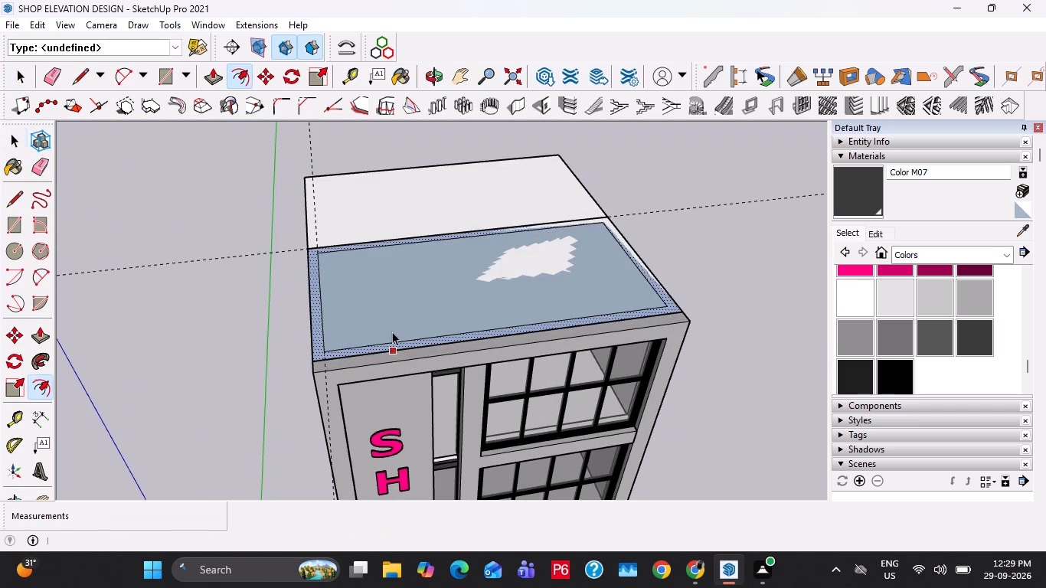
click(400, 305)
key(Delete)
Extrude the 9" border ring on the roof up 8' into perimeter walls.
click(411, 345)
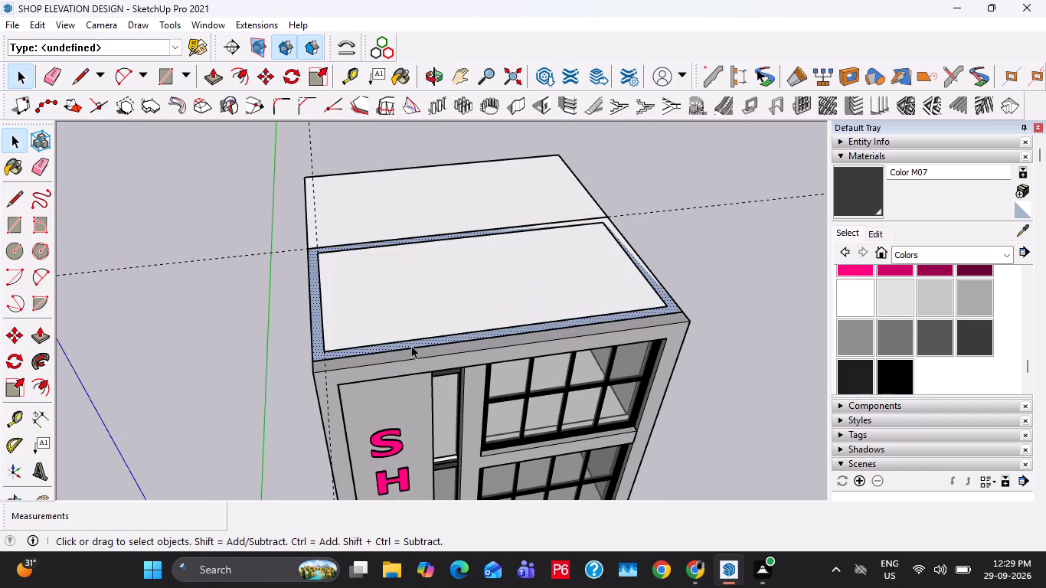
key(p)
click(411, 345)
text(8')
key(Return)
key(space)
Copy the outline of the roof walls' top face 1' down to mark a band around the top.
click(342, 250)
middle_drag(335, 256, 383, 238)
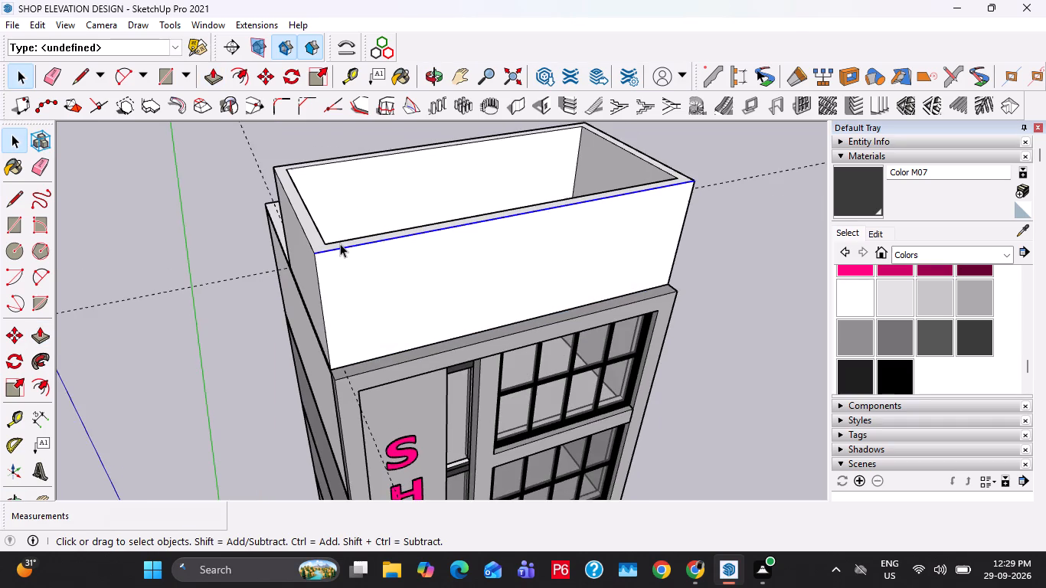
scroll(340, 243, up, 3)
click(341, 243)
scroll(342, 247, up, 3)
click(345, 260)
click(315, 252)
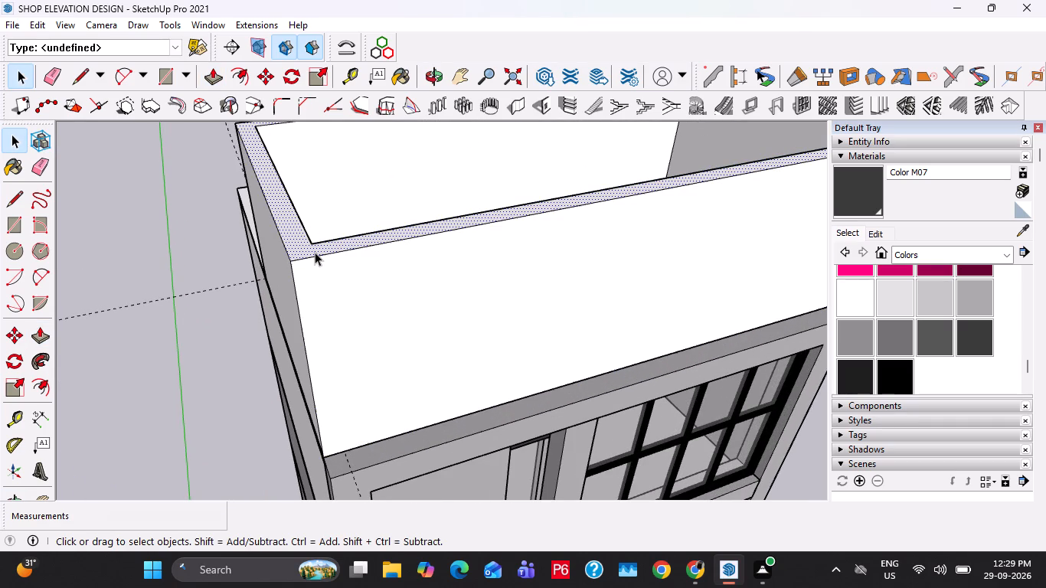
key(m)
click(295, 263)
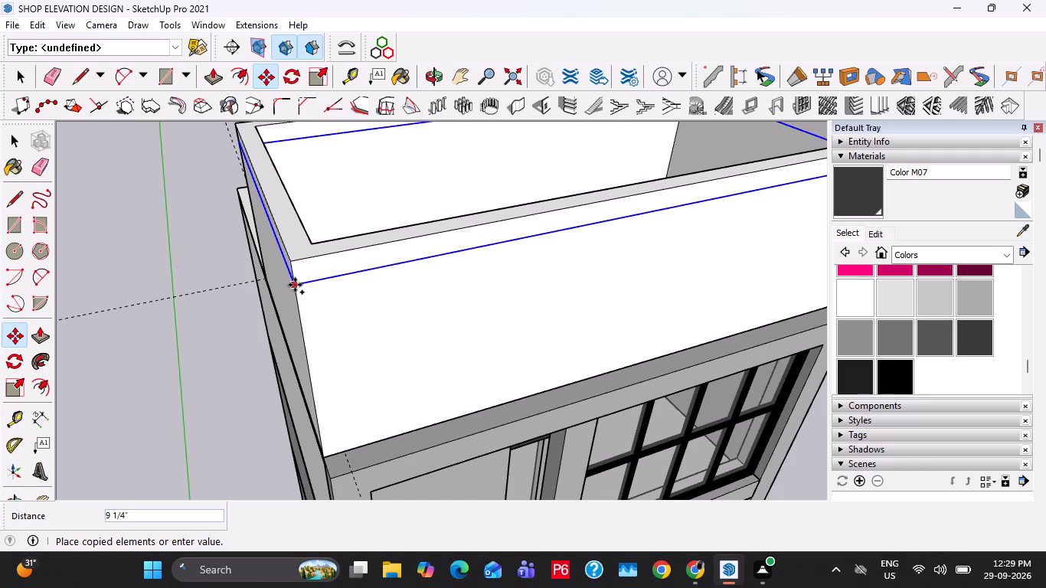
text(1')
key(Return)
key(space)
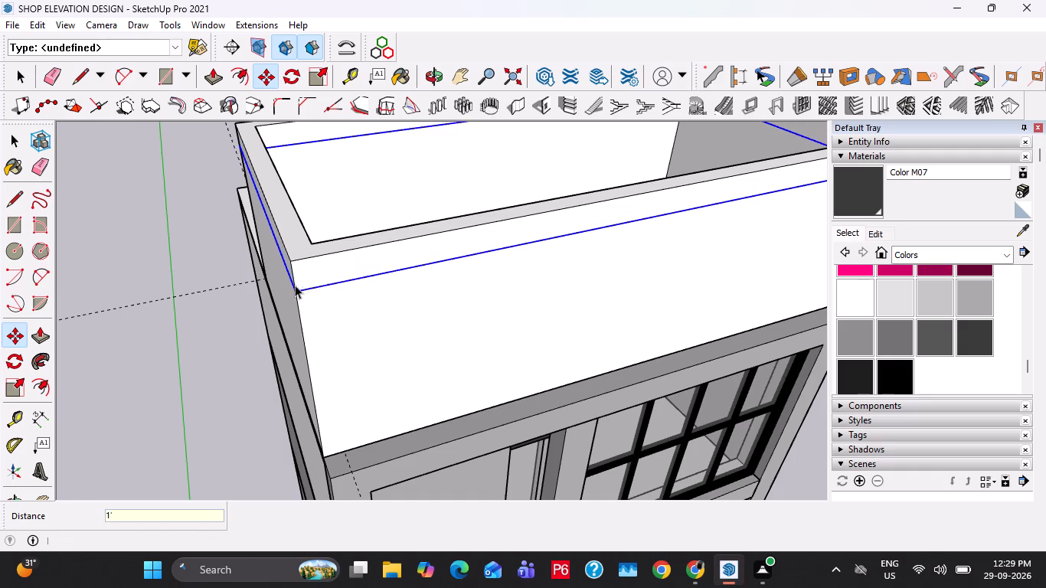
Push the front wall face below the top band inward 9" to open the front.
click(427, 322)
key(p)
click(526, 330)
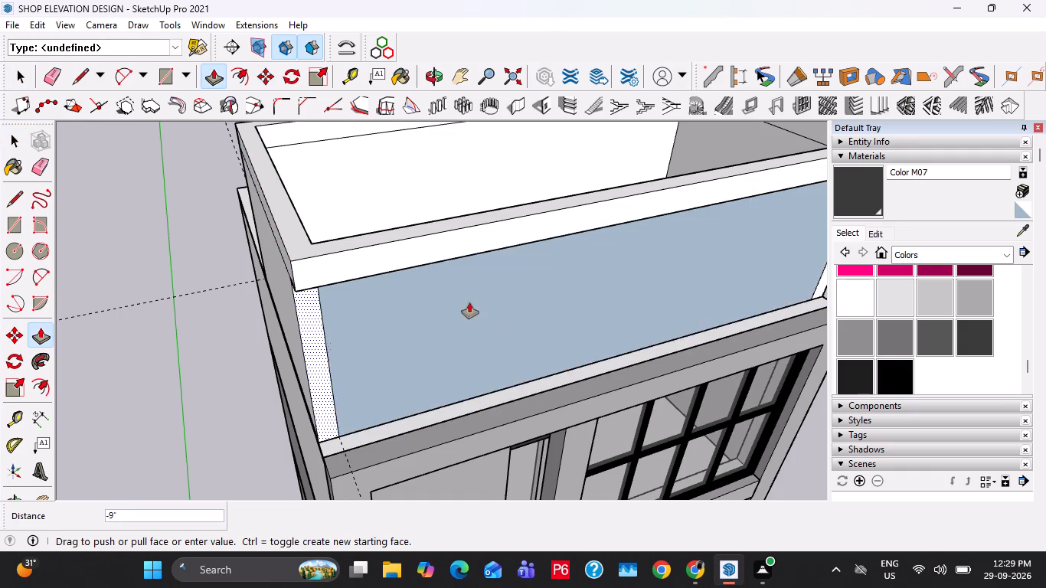
click(469, 302)
Push the SHOP-side wall face below the band inward 9".
middle_drag(314, 309, 394, 283)
double_click(318, 315)
middle_drag(291, 324, 417, 316)
middle_drag(315, 321, 496, 299)
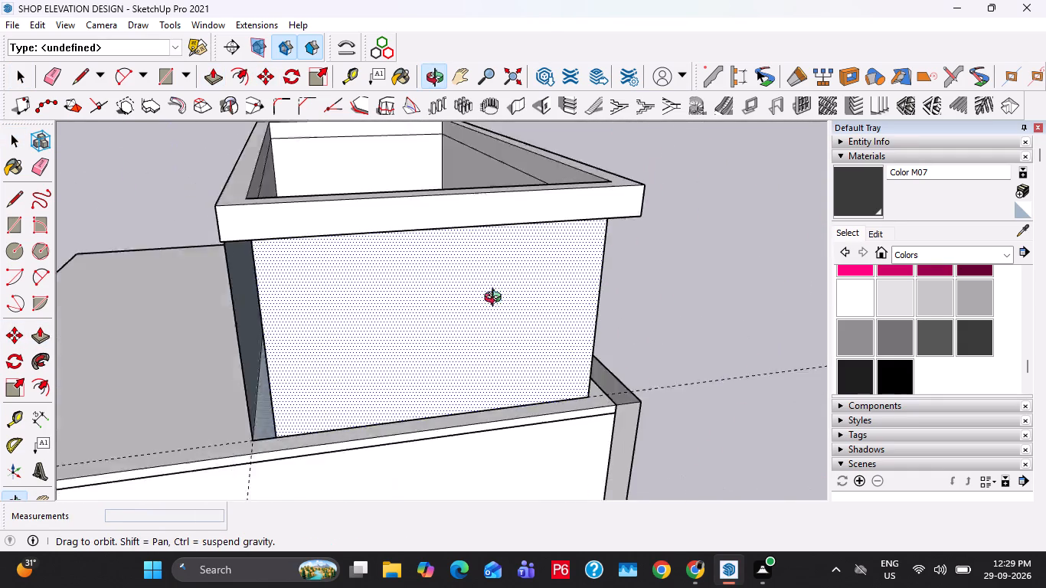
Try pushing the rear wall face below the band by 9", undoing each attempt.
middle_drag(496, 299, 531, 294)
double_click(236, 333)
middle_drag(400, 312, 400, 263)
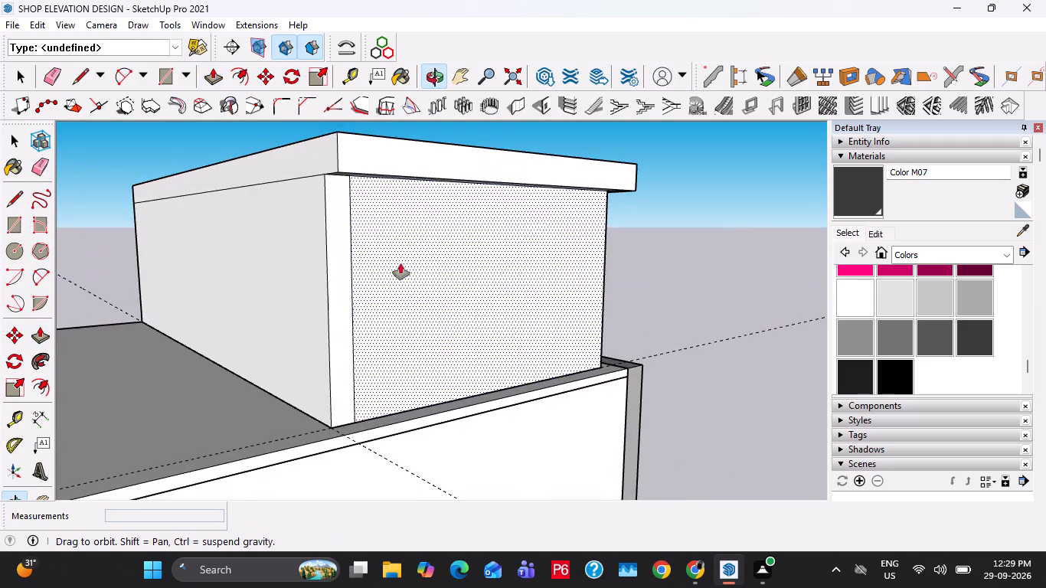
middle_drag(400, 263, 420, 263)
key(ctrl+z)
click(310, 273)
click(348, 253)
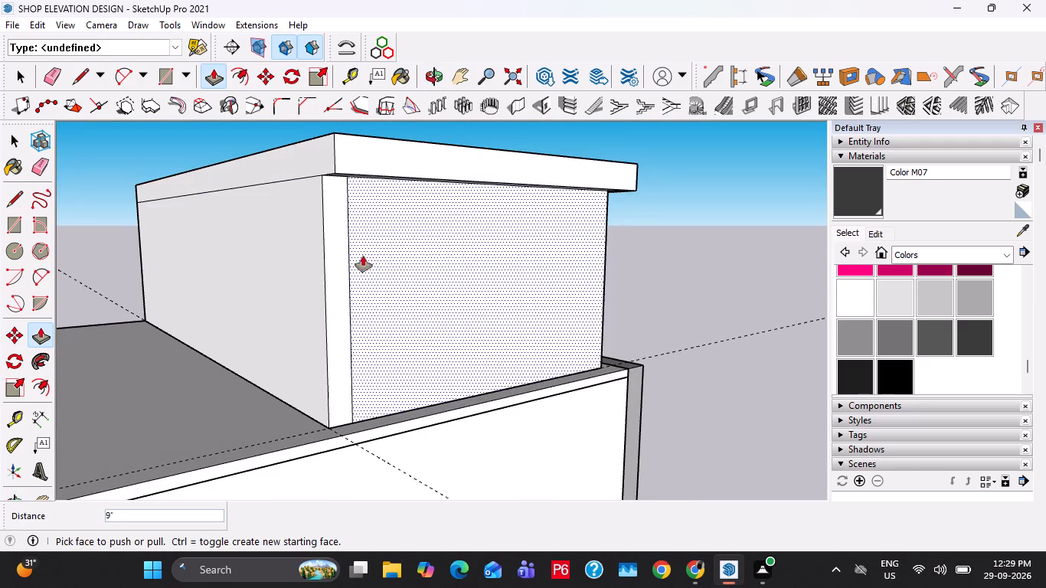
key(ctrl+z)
Push the side wall face below the band, opposite the SHOP side, inward 9".
middle_drag(383, 267, 554, 341)
scroll(361, 346, down, 11)
middle_drag(266, 349, 647, 332)
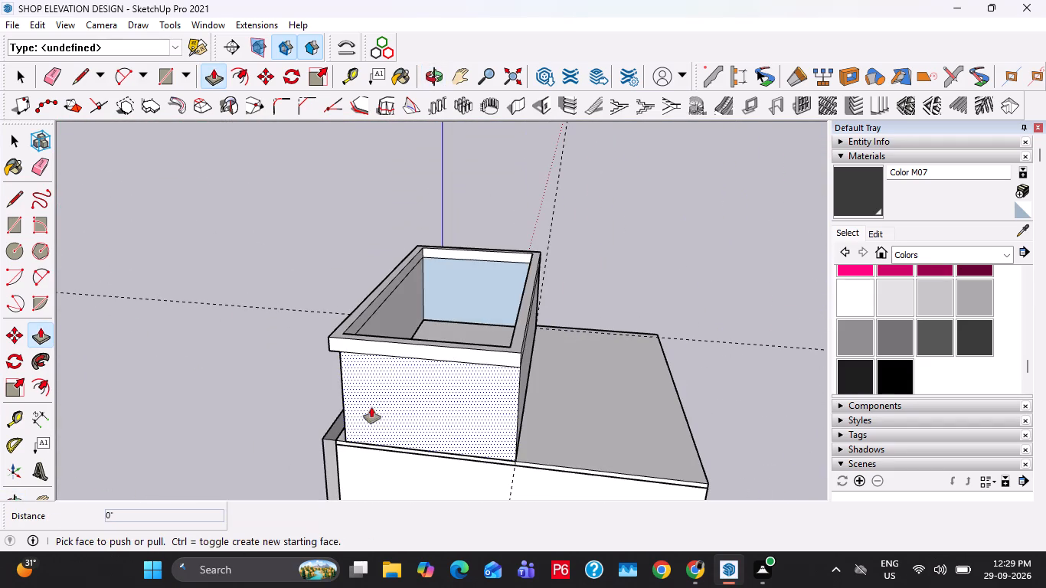
click(378, 408)
click(439, 299)
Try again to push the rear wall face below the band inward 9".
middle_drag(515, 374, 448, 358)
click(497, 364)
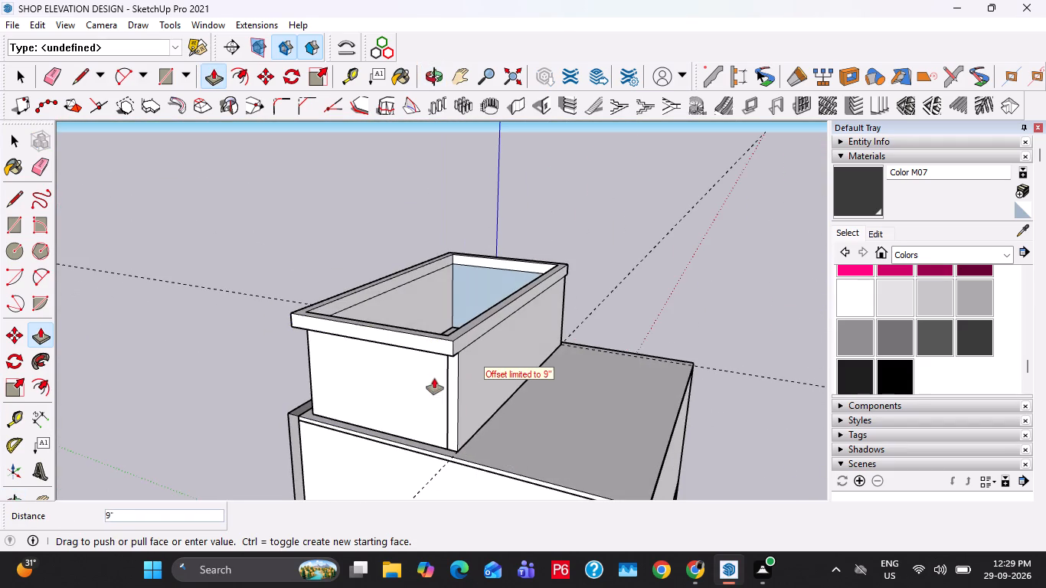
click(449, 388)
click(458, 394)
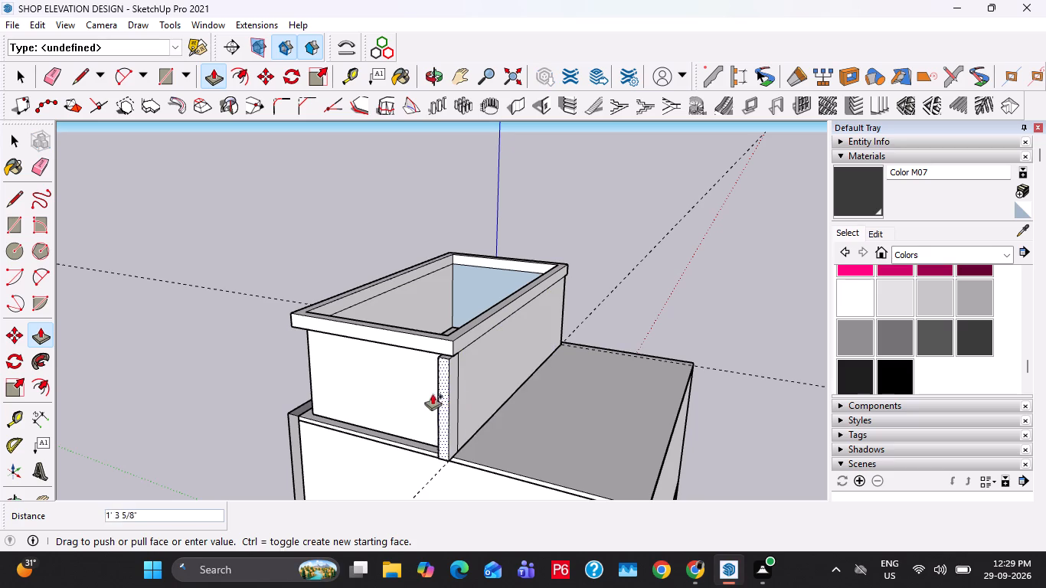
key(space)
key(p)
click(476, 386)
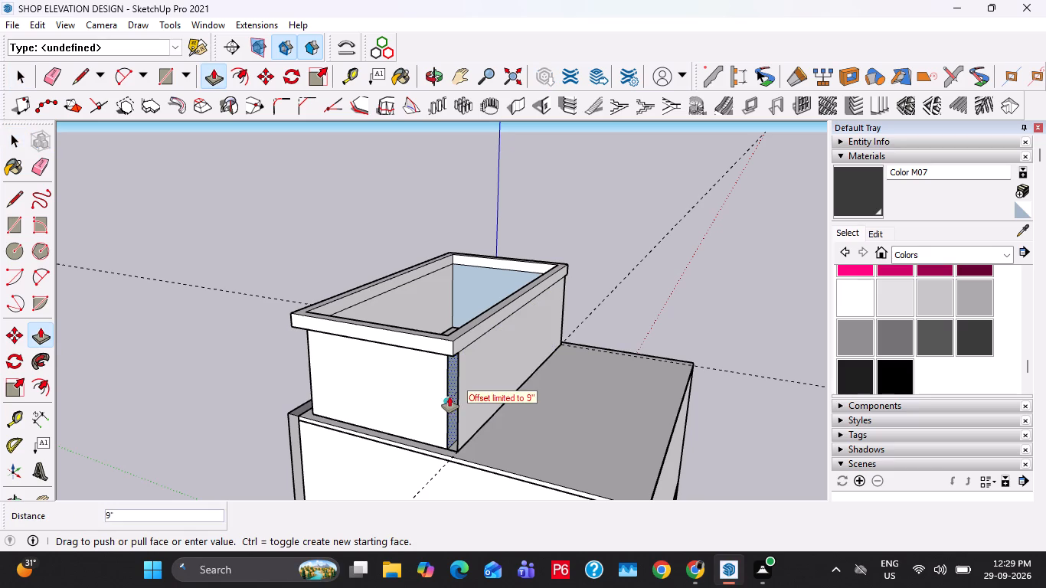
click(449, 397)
Delete the remaining rear and side wall faces and corner edge below the band, leaving only the raised top frame.
key(space)
double_click(466, 399)
key(Delete)
triple_click(434, 406)
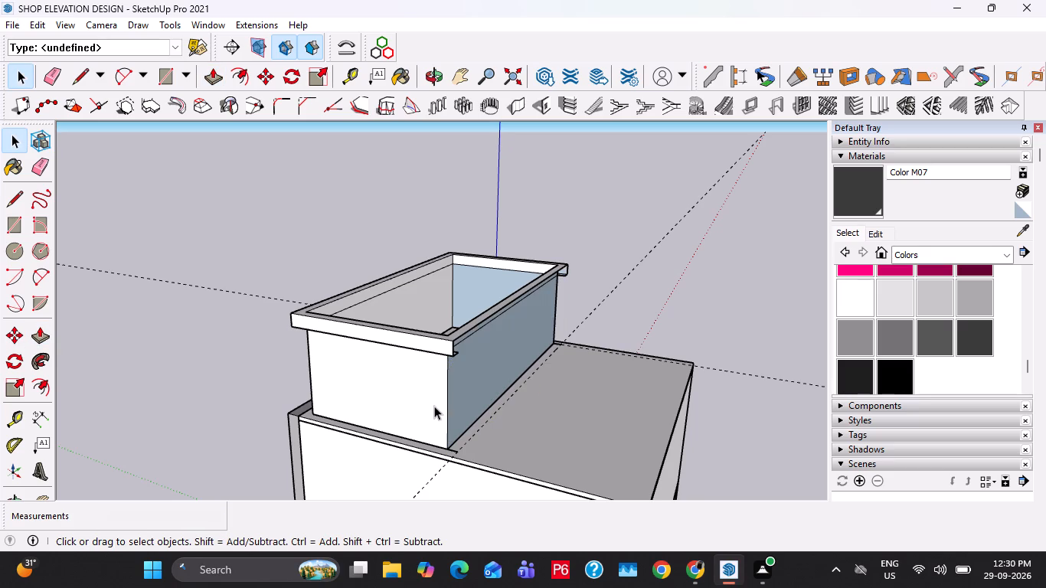
click(449, 393)
key(Delete)
scroll(471, 370, up, 5)
middle_drag(466, 347, 342, 287)
scroll(319, 302, down, 3)
double_click(273, 313)
key(Delete)
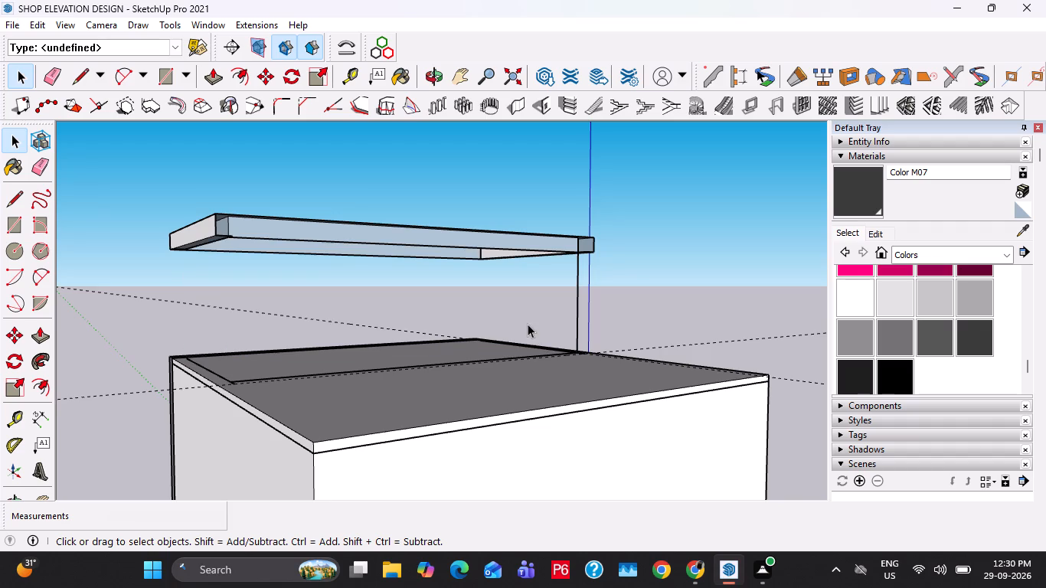
Delete the leftover vertical edge under the frame and the long stray edge on the roof surface.
click(528, 325)
click(580, 297)
double_click(577, 290)
key(Delete)
click(529, 356)
key(Delete)
Draw a 23' 6" line along the lower outer edge of the frame's rear beam, joining its two corner ends.
middle_drag(523, 353, 467, 479)
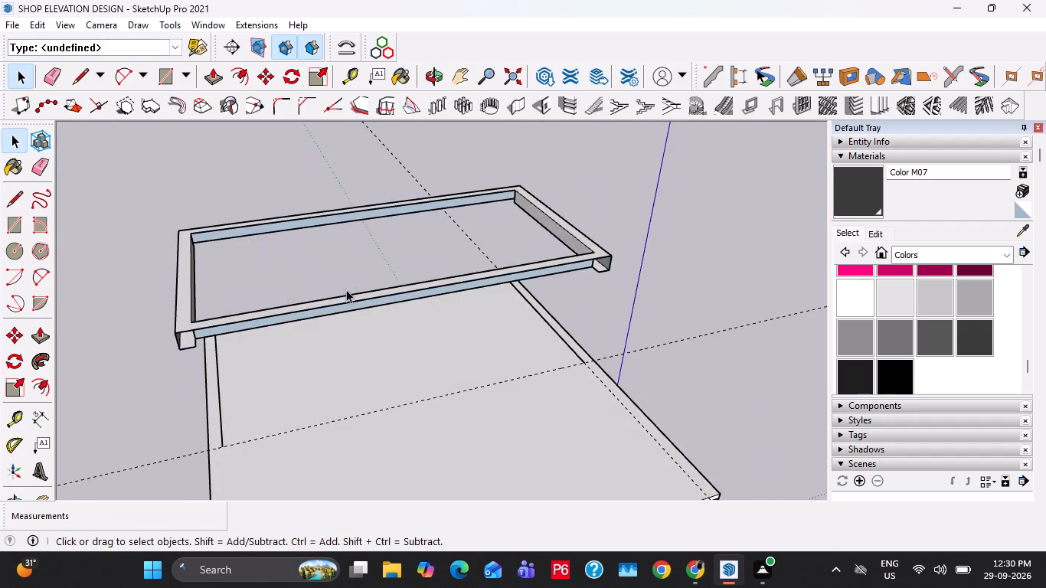
scroll(244, 276, up, 5)
click(181, 353)
middle_drag(217, 321, 226, 288)
key(l)
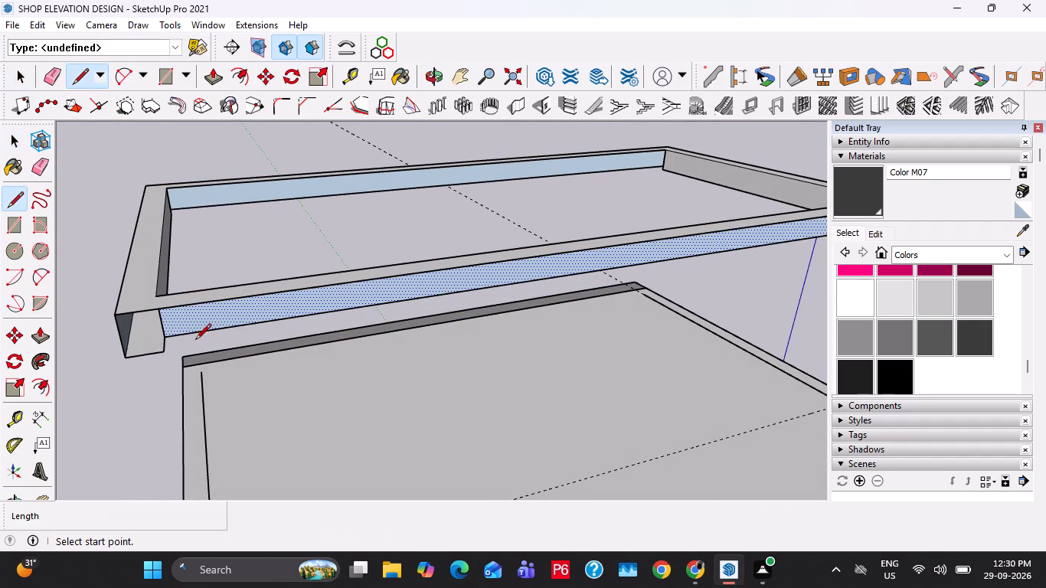
click(163, 353)
shift+middle_drag(534, 310, 301, 361)
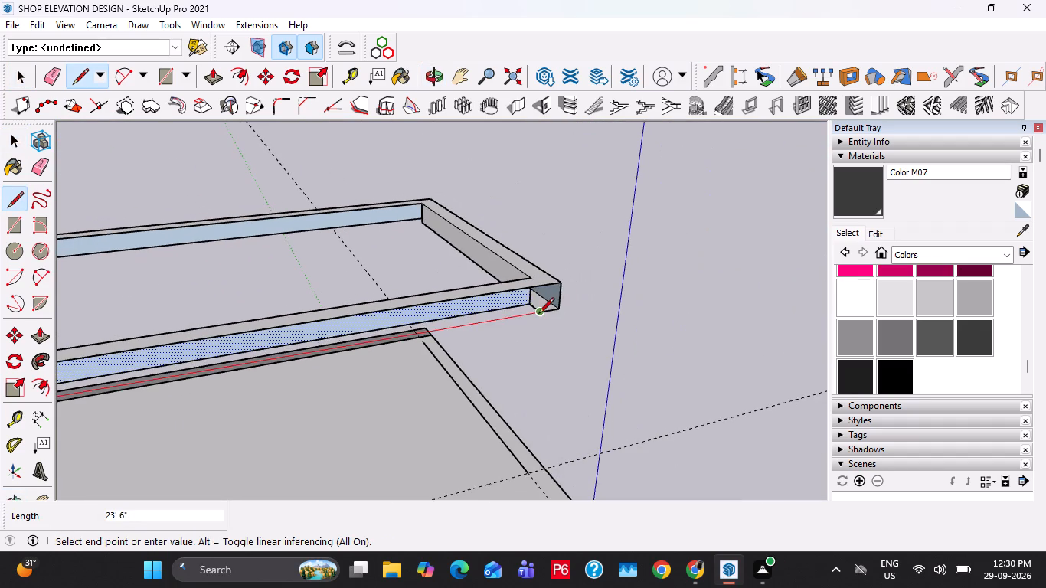
click(538, 315)
Draw a line about 9" long across the underside of the frame's front-left corner and delete the face covering the opening.
scroll(544, 291, down, 6)
middle_drag(518, 302, 835, 309)
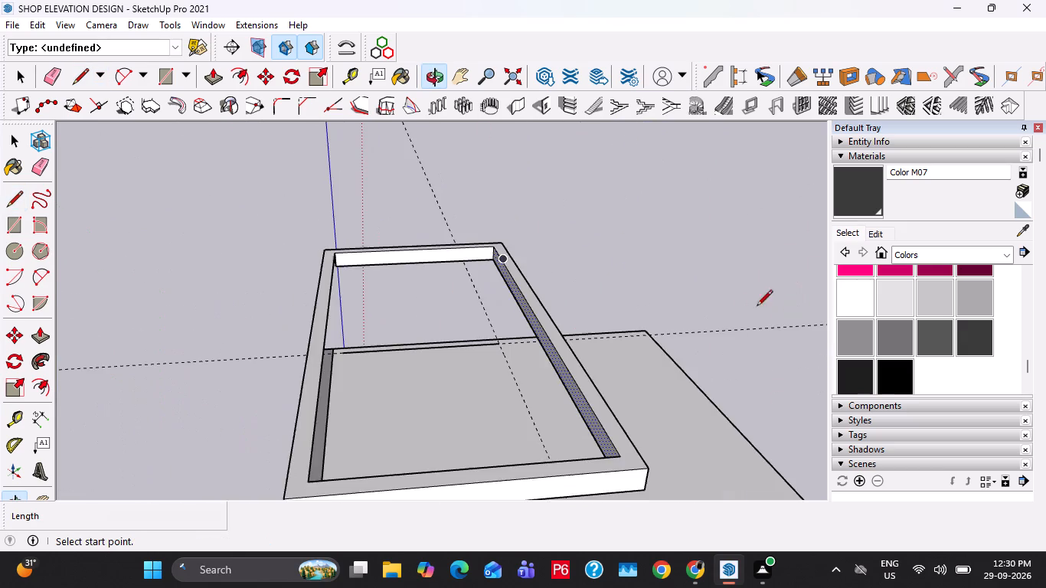
middle_drag(337, 260, 635, 145)
scroll(378, 261, up, 5)
middle_drag(345, 271, 335, 217)
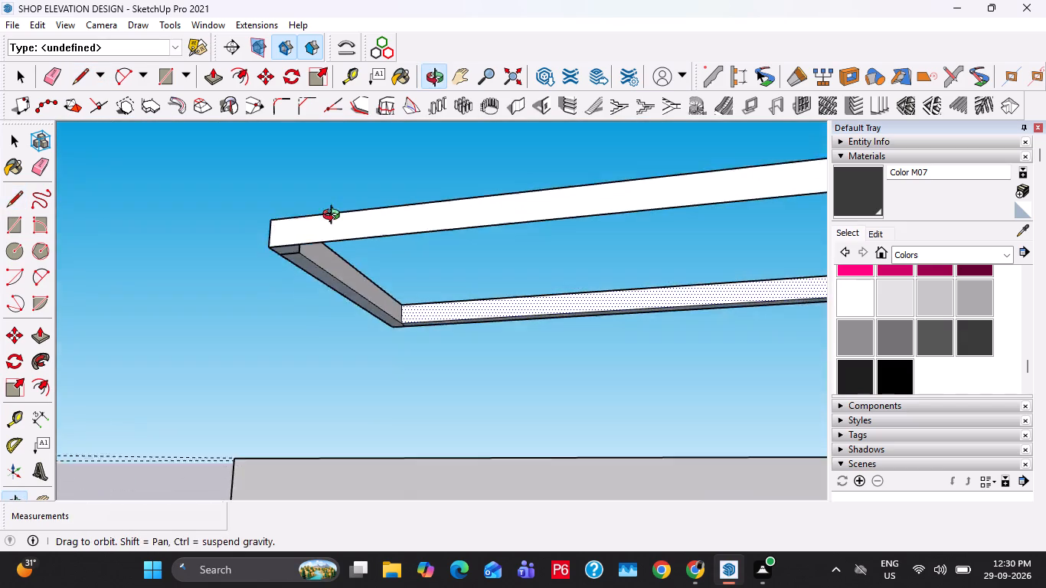
middle_drag(335, 217, 335, 191)
scroll(291, 243, up, 7)
click(309, 231)
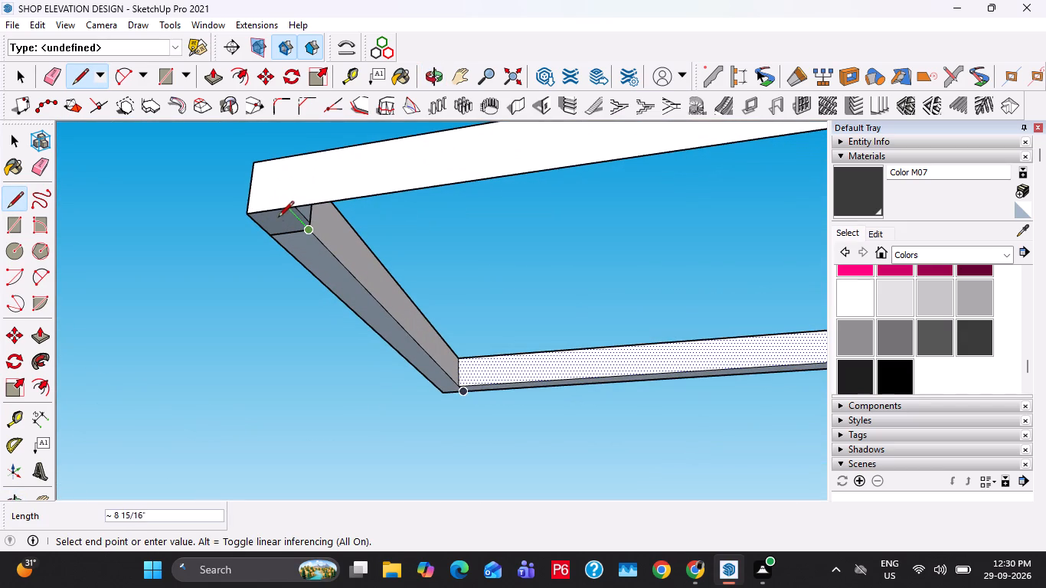
click(289, 210)
key(space)
click(355, 221)
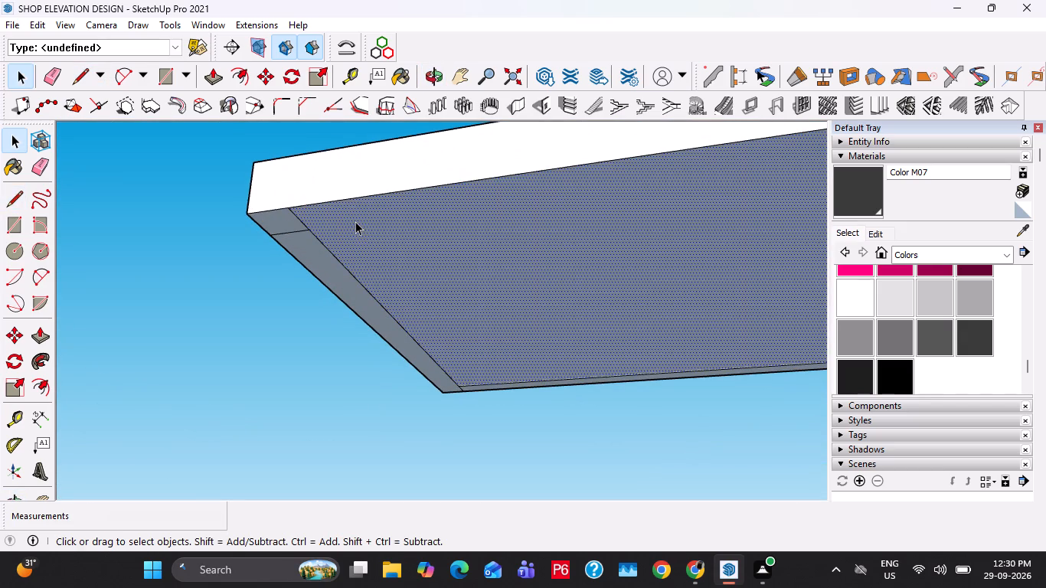
key(Delete)
Draw a 23' 6" line along the front beam's lower inner edge and delete the bottom face closing the frame opening.
middle_drag(312, 240, 37, 297)
scroll(253, 299, up, 3)
middle_drag(253, 299, 317, 261)
key(l)
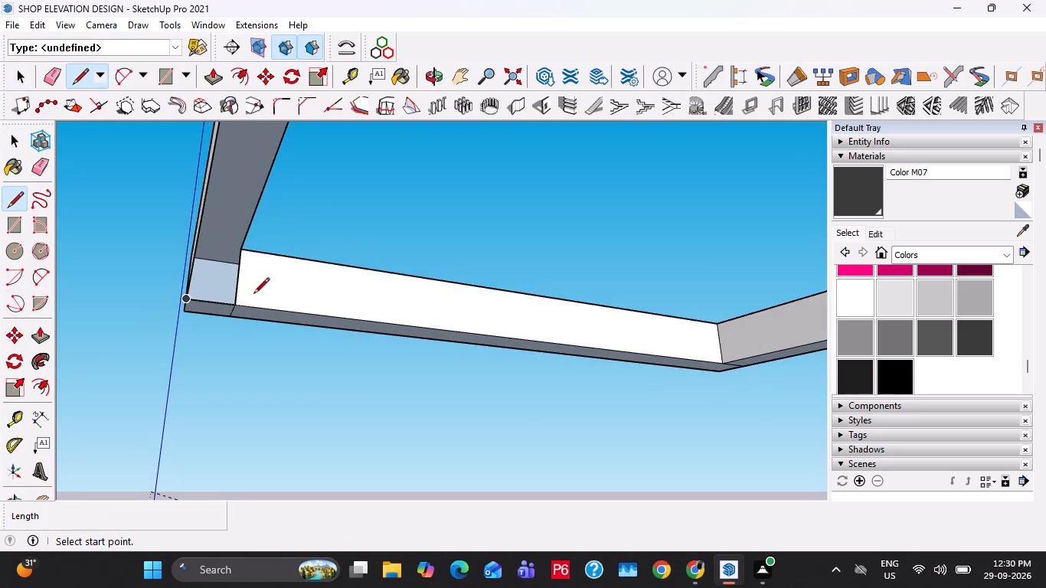
click(239, 303)
middle_drag(310, 294, 273, 268)
shift+middle_drag(692, 364, 428, 316)
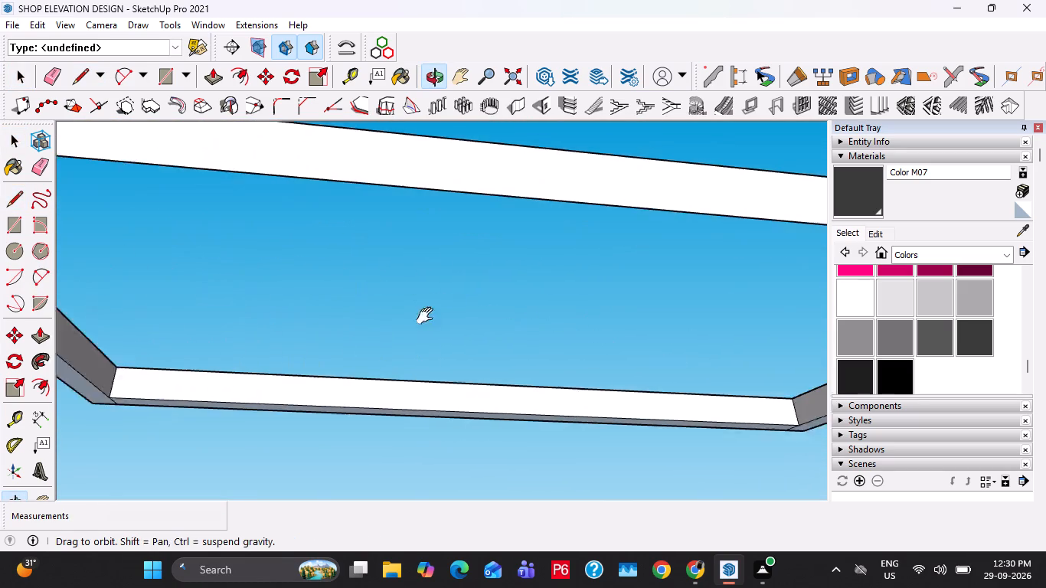
shift+middle_drag(428, 316, 283, 305)
shift+middle_drag(668, 335, 502, 351)
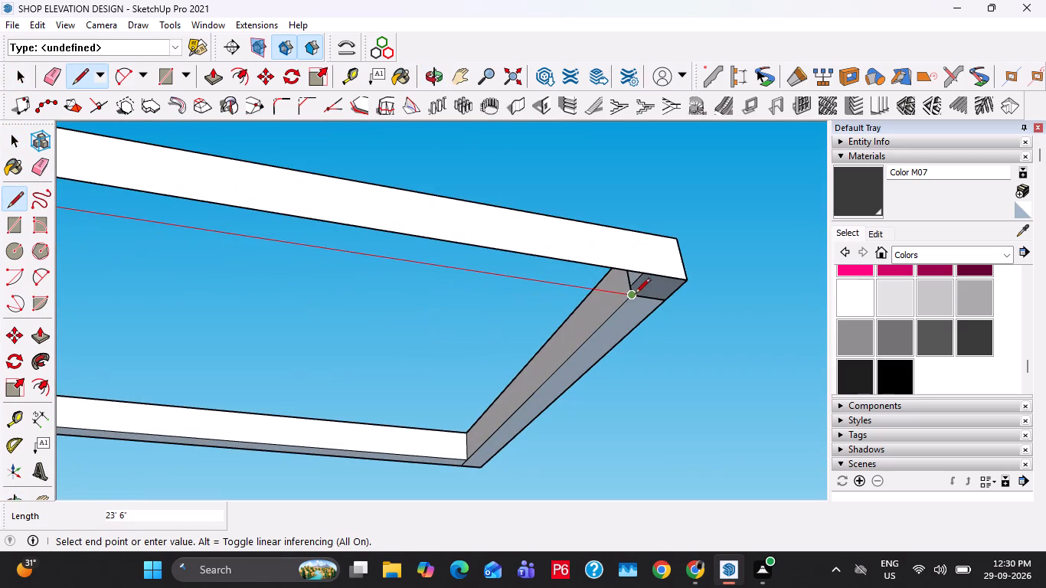
click(635, 295)
middle_drag(611, 302, 884, 345)
key(space)
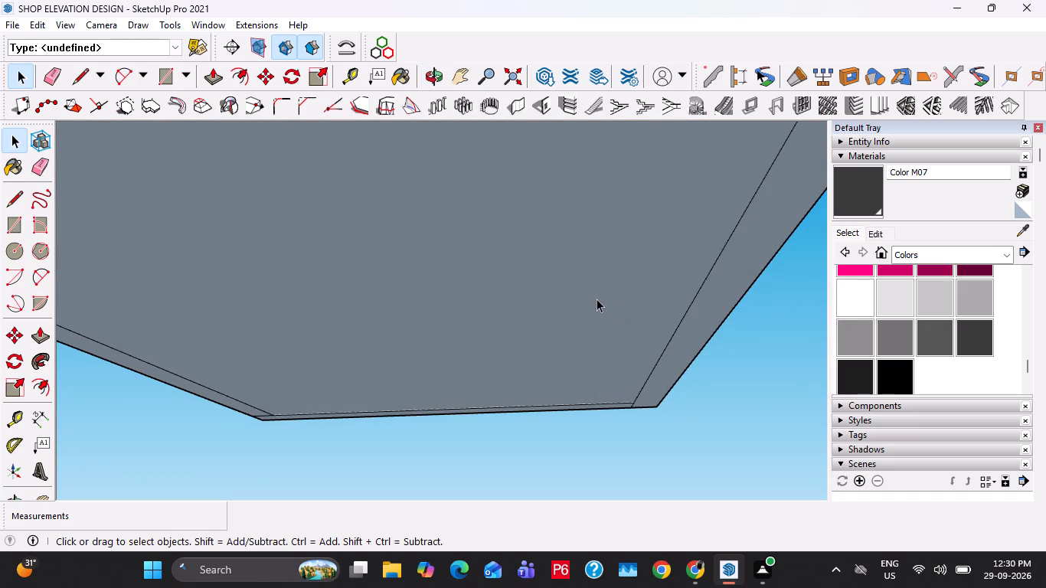
click(595, 297)
key(Delete)
Pull the underside of the frame's left side beam down 7' to the roof to form a side wall.
middle_drag(573, 352, 877, 386)
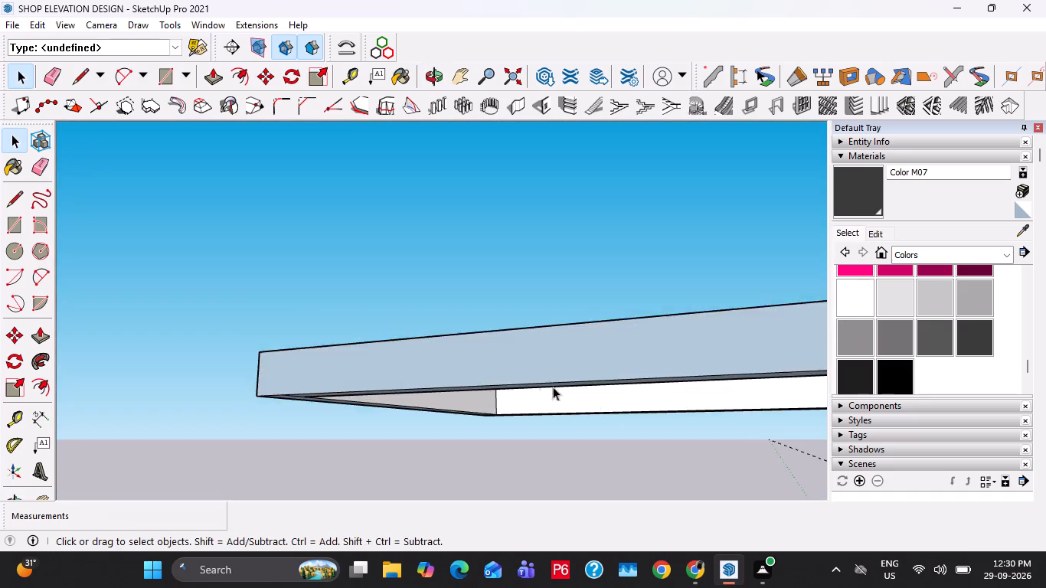
scroll(526, 381, down, 6)
middle_drag(515, 388, 563, 518)
scroll(488, 426, down, 4)
middle_drag(499, 423, 763, 461)
scroll(683, 407, down, 3)
middle_drag(539, 395, 757, 355)
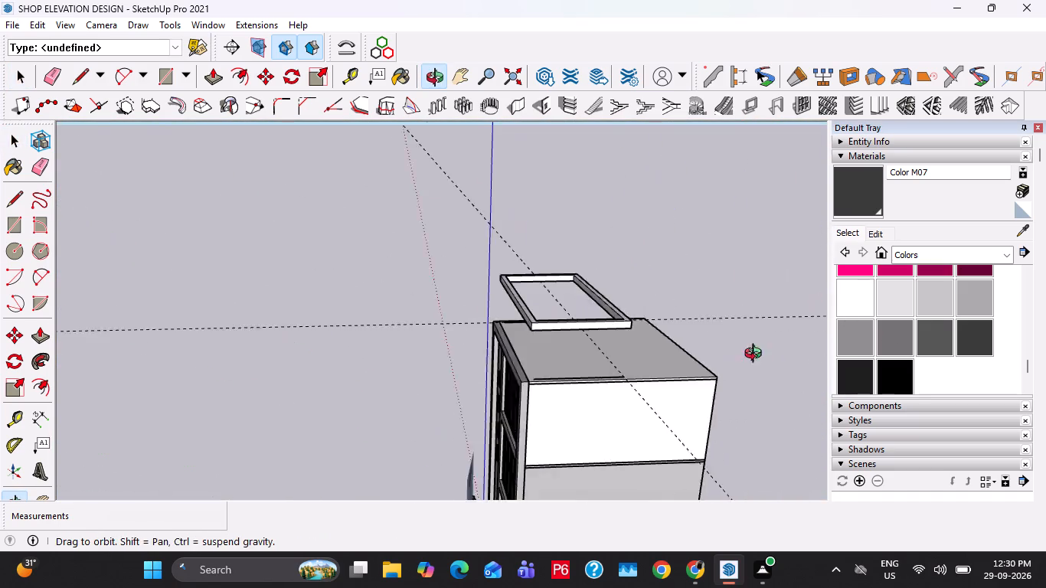
middle_drag(757, 355, 876, 352)
middle_drag(419, 344, 586, 296)
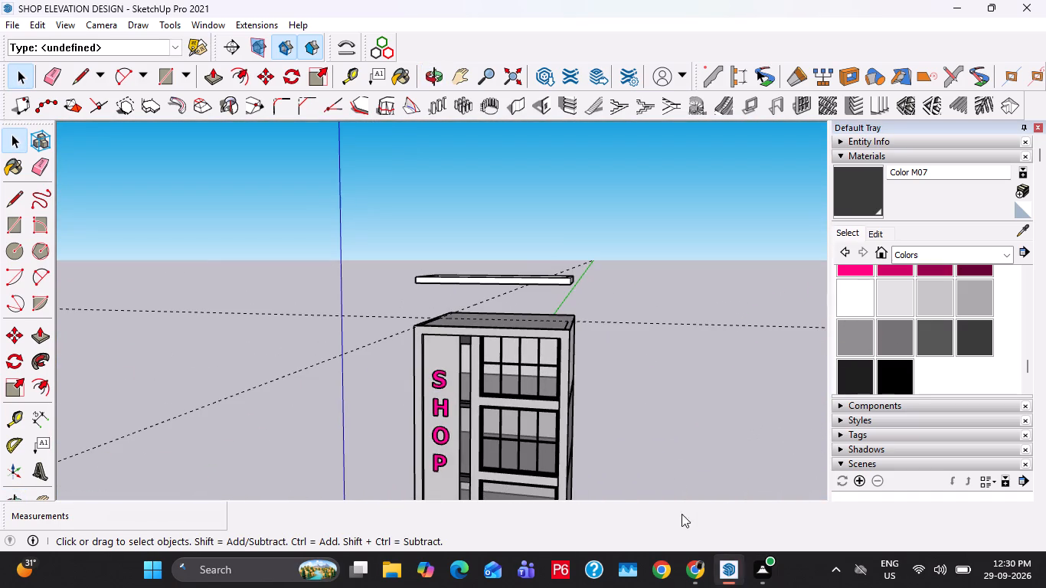
scroll(423, 332, up, 7)
middle_drag(433, 243, 442, 194)
scroll(430, 264, up, 2)
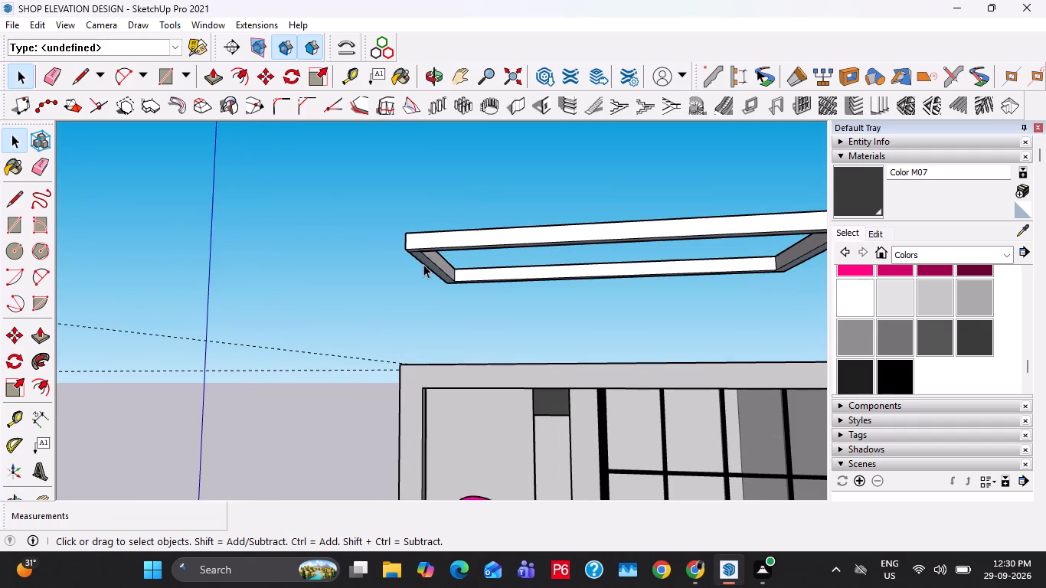
click(423, 262)
key(p)
click(423, 261)
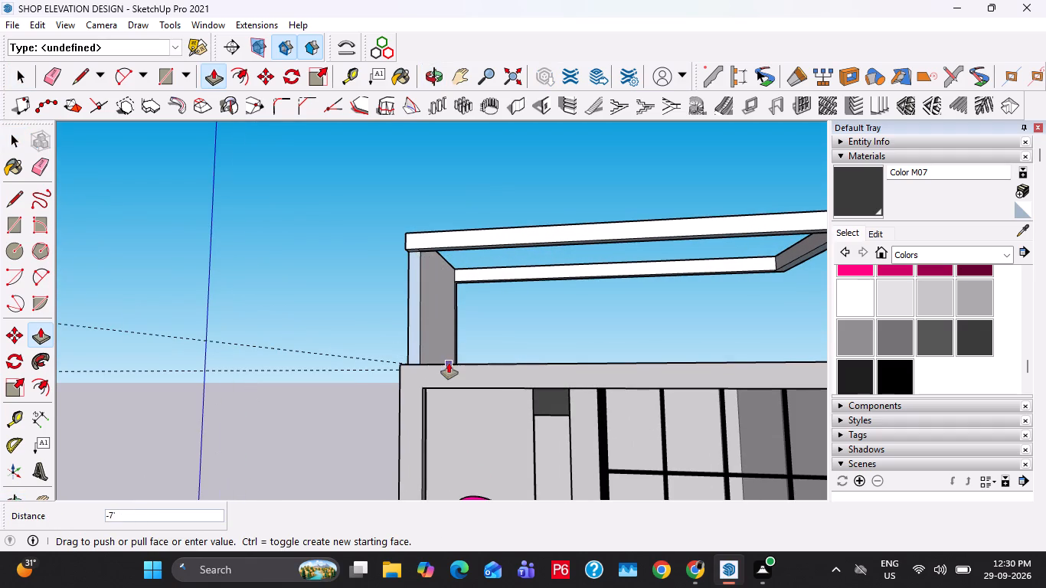
click(449, 364)
Push the left side wall's narrow front face back so the wall sits behind the frame's front beam.
middle_drag(407, 318, 550, 392)
scroll(472, 289, up, 4)
click(469, 295)
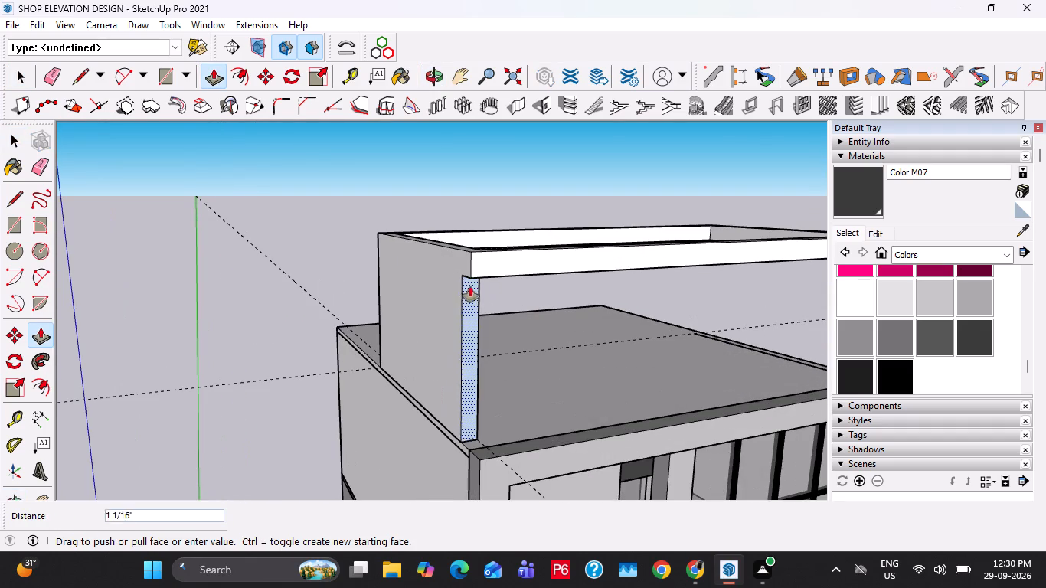
click(448, 283)
key(space)
Pull the underside of the frame's right side beam down 7' to the roof to form the opposite side wall.
scroll(371, 295, down, 2)
middle_drag(694, 303, 306, 256)
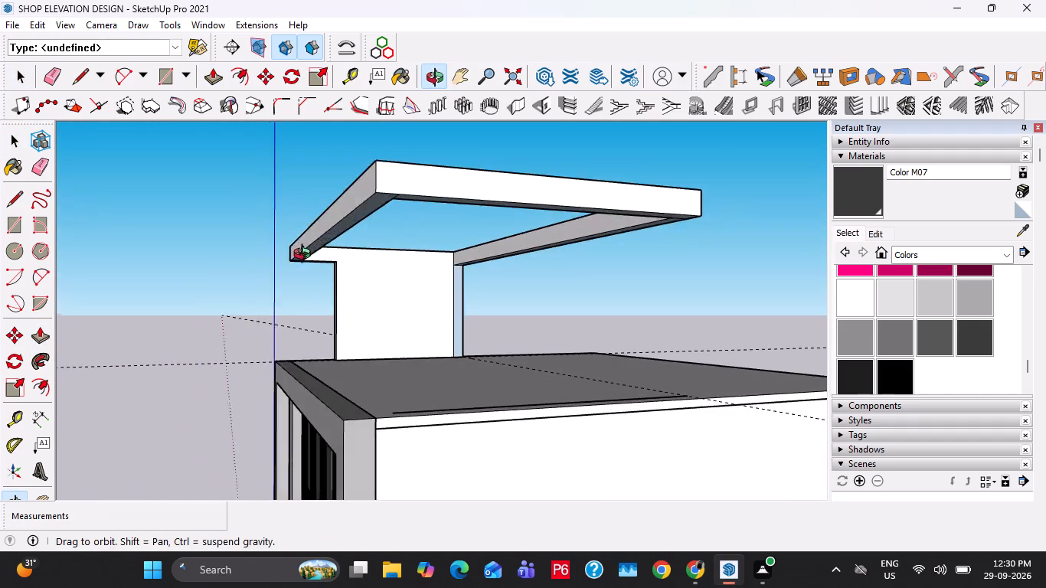
middle_drag(306, 256, 304, 255)
scroll(386, 215, up, 1)
middle_drag(387, 204, 387, 164)
middle_drag(458, 152, 455, 179)
click(447, 139)
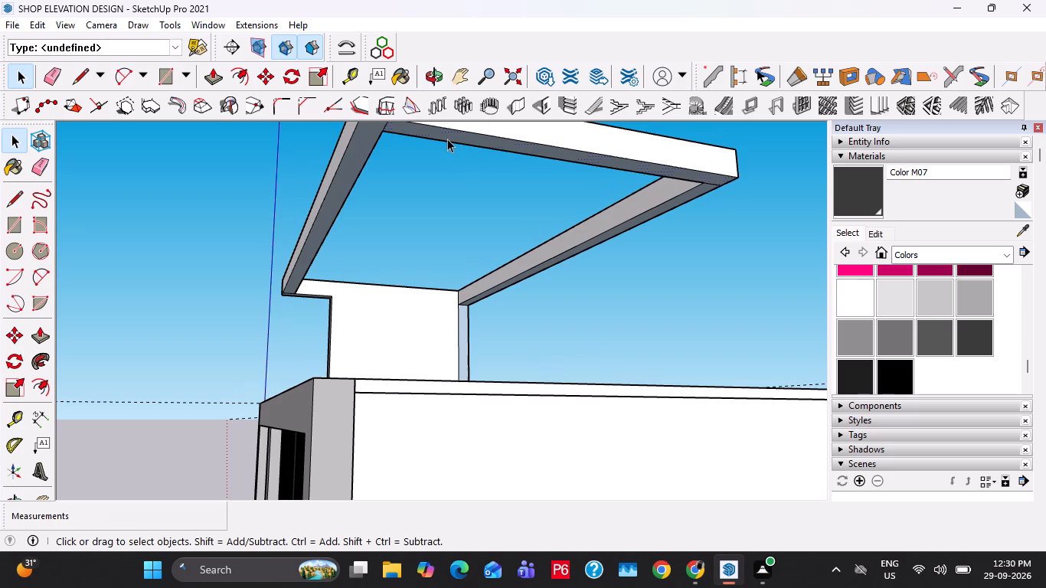
key(p)
click(447, 138)
click(387, 383)
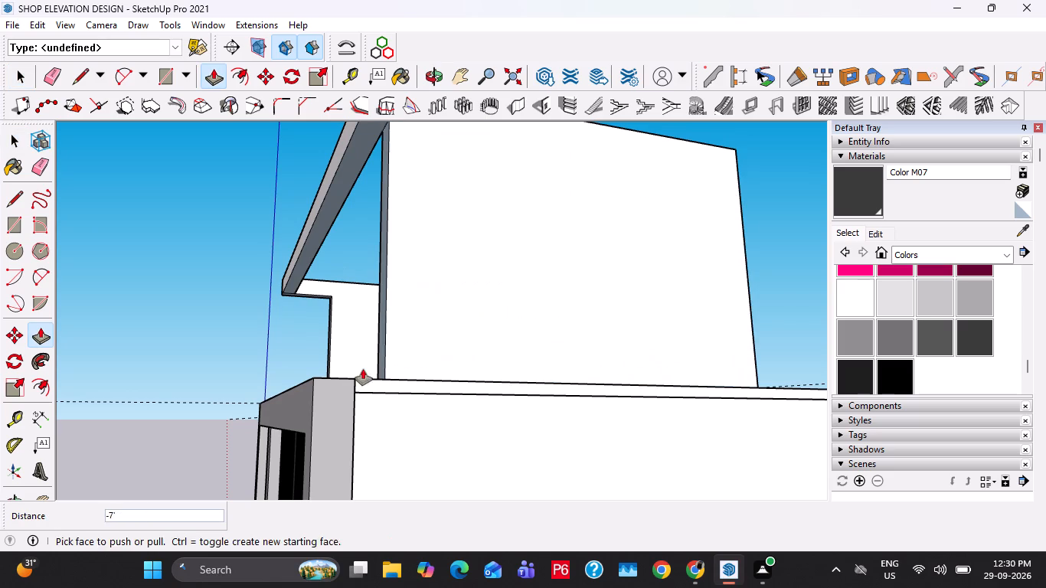
Push the right side wall's front face back to line up with the left side wall's front face.
middle_drag(362, 367, 454, 422)
click(610, 426)
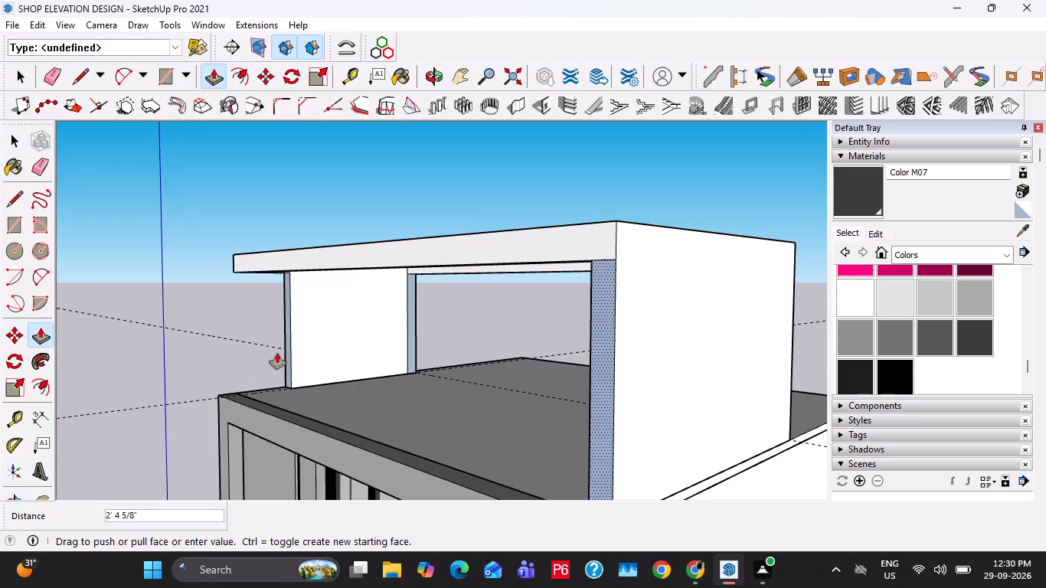
click(295, 348)
key(space)
Examine the roof pergola in the reference photo against the modelled frame.
scroll(297, 345, down, 6)
middle_drag(347, 375, 548, 386)
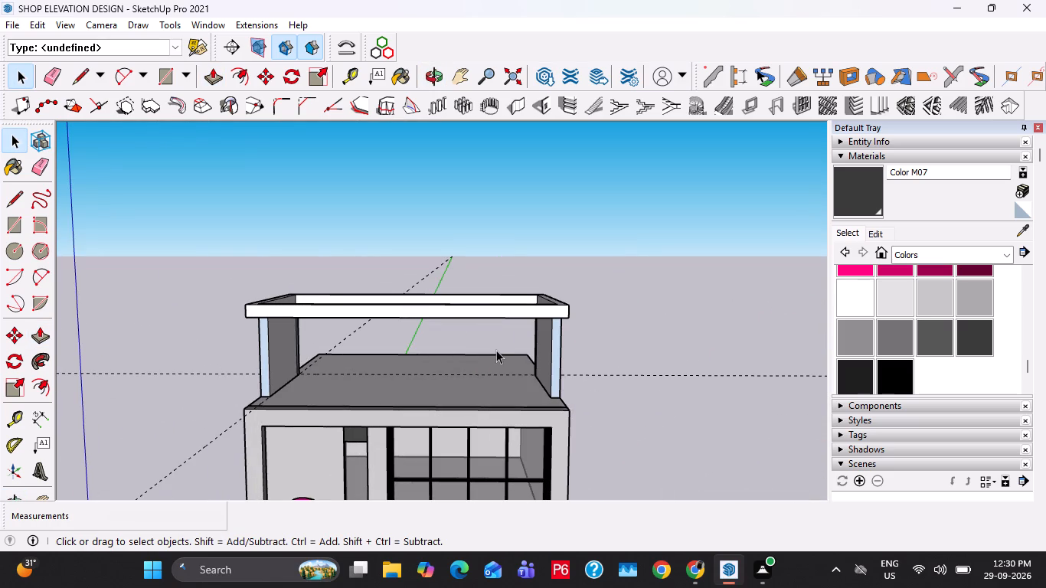
scroll(576, 332, down, 3)
middle_drag(497, 389, 492, 172)
scroll(466, 198, down, 4)
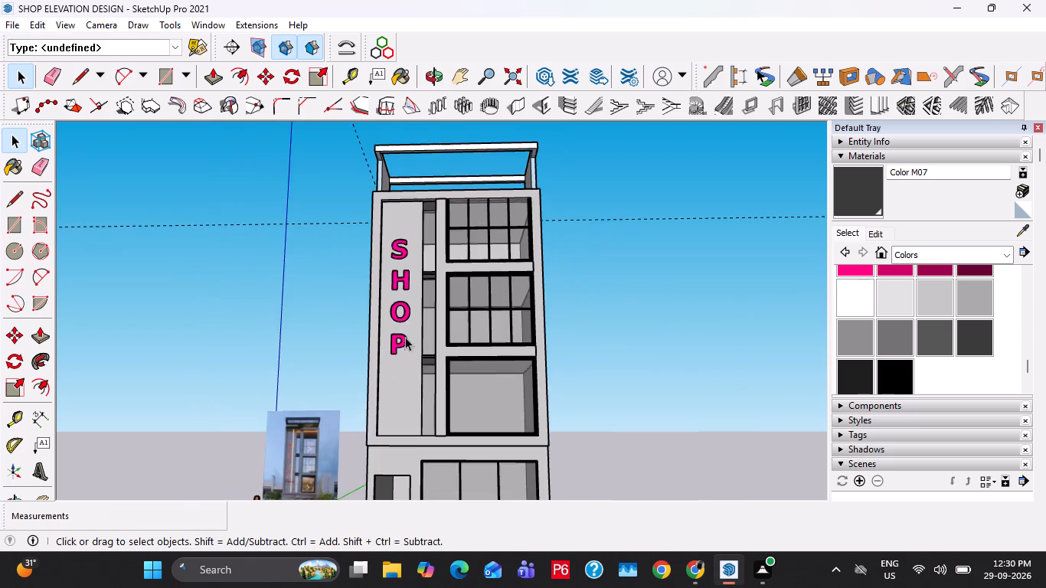
shift+middle_drag(405, 337, 436, 278)
scroll(359, 340, up, 19)
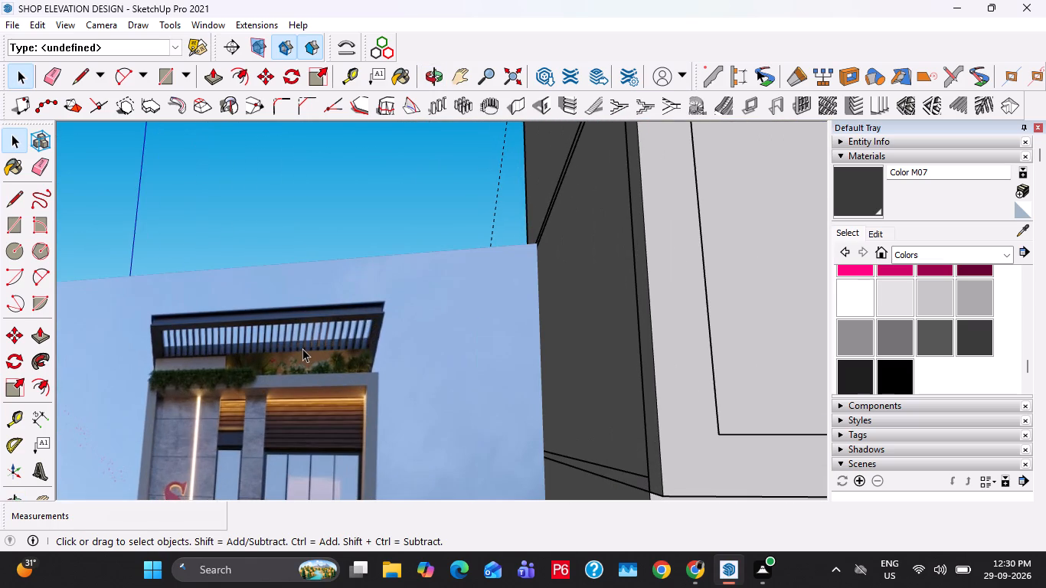
scroll(302, 348, down, 13)
middle_drag(360, 326, 342, 463)
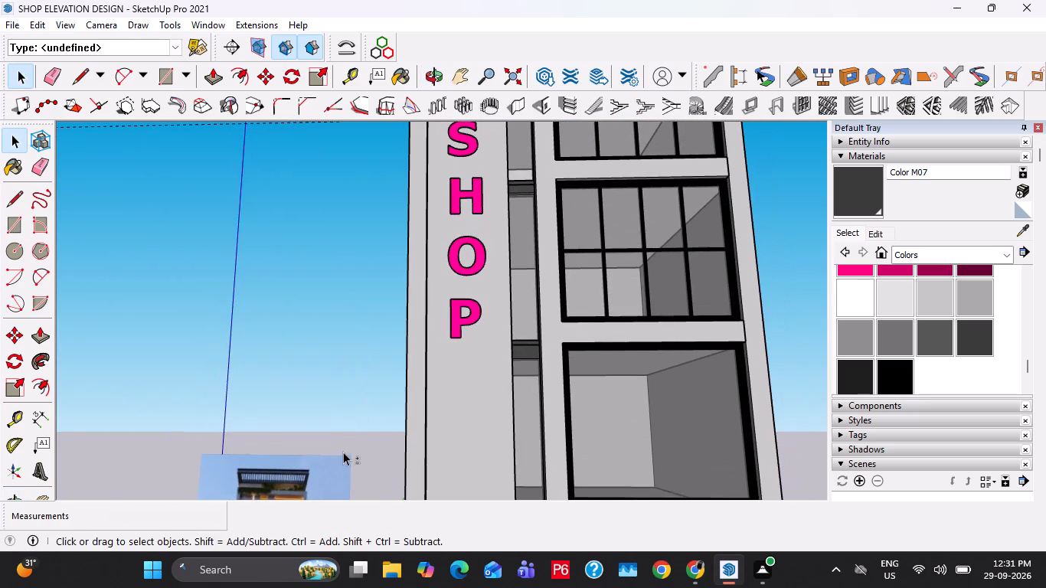
shift+middle_drag(343, 452, 323, 531)
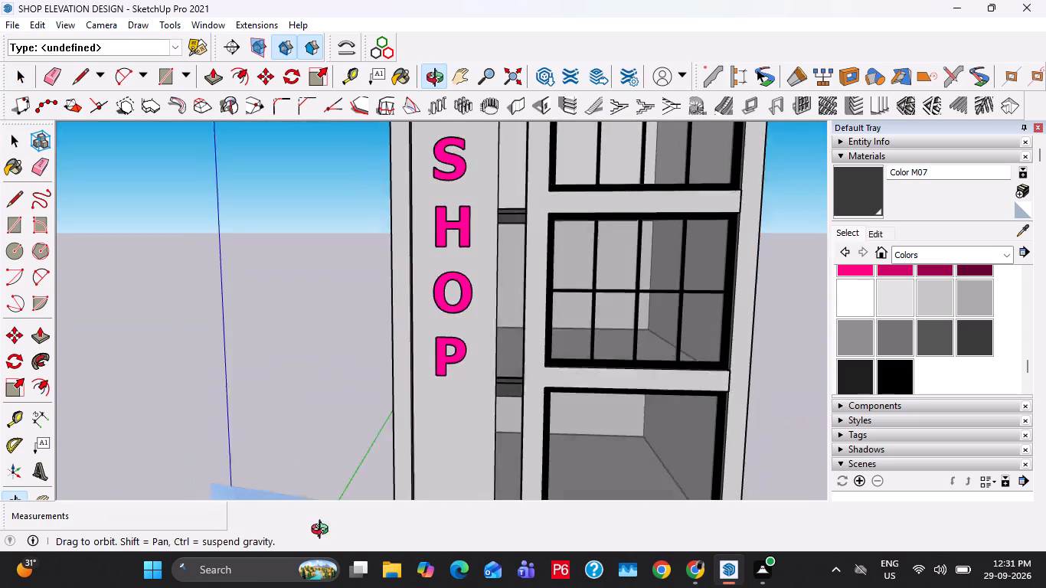
shift+middle_drag(323, 531, 323, 544)
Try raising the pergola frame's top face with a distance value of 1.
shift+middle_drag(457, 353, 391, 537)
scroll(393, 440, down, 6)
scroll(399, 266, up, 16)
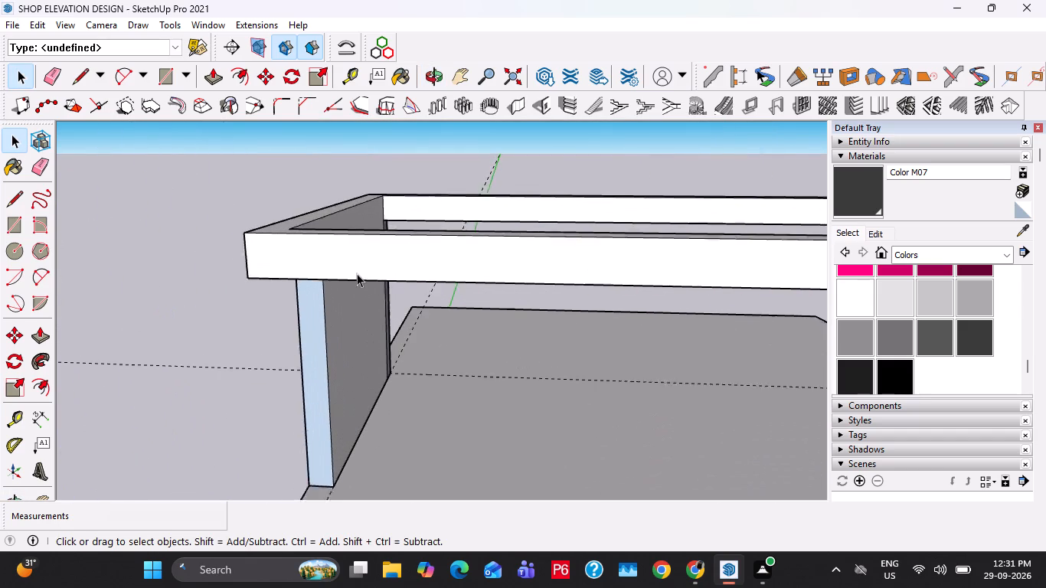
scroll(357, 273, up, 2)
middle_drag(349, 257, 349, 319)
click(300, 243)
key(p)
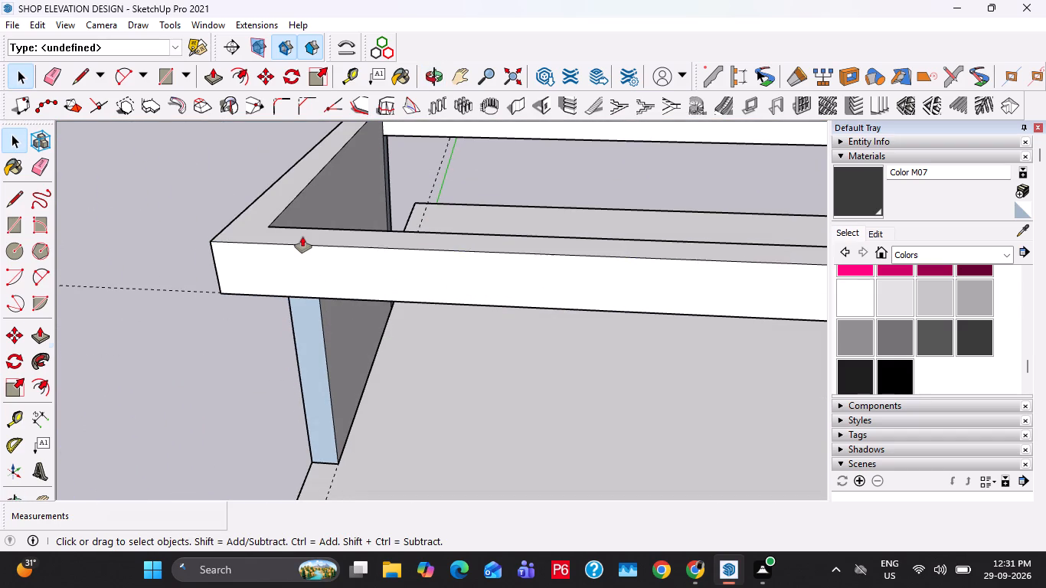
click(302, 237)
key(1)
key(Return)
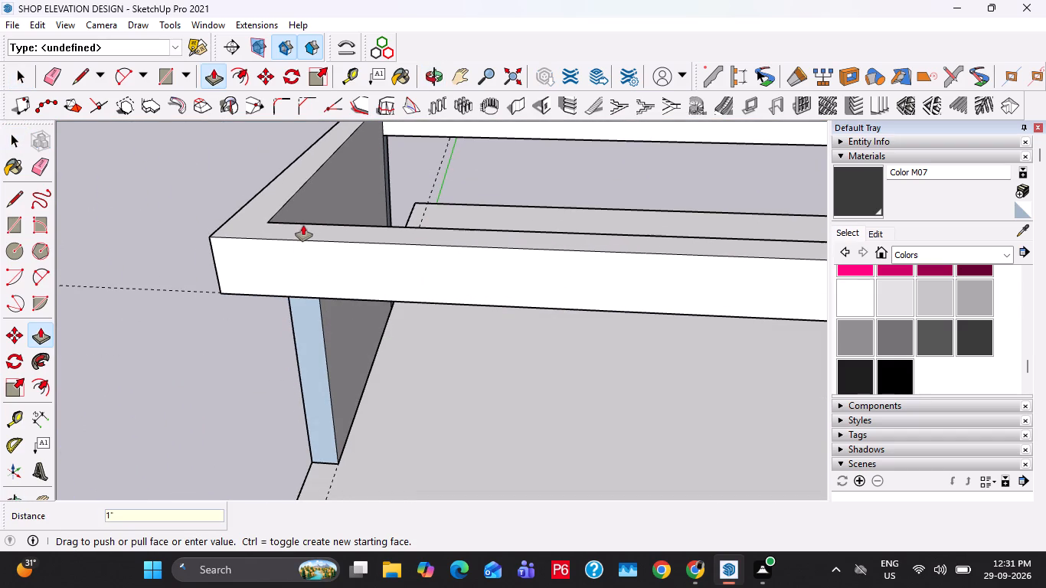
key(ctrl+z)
Raise the pergola frame's top face by 6".
click(300, 236)
text(6")
key(Return)
key(space)
Examine the pergola's front beam in the reference photo.
scroll(348, 255, down, 19)
middle_drag(353, 313, 368, 214)
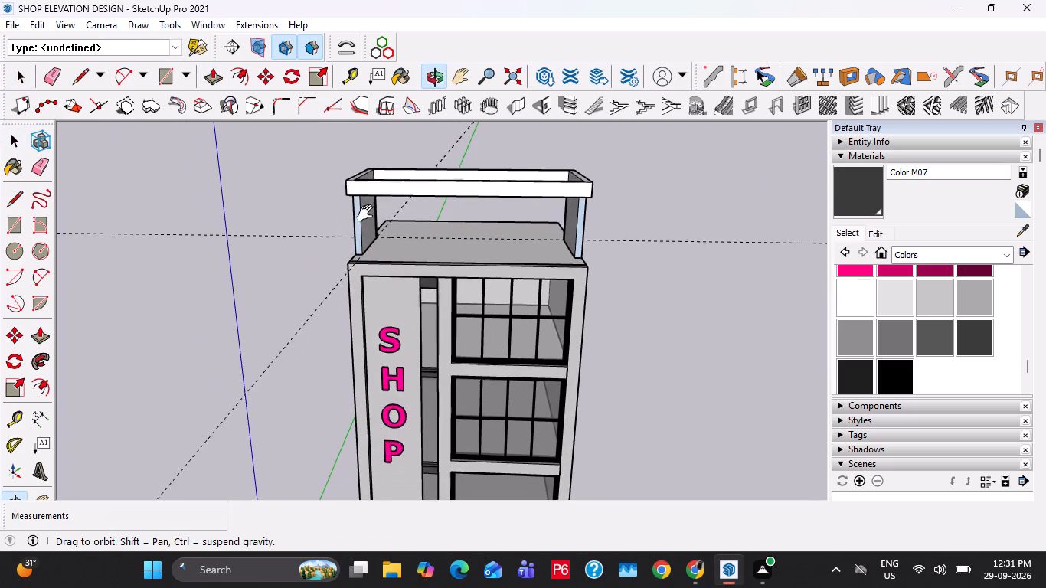
middle_drag(368, 214, 369, 212)
scroll(402, 408, down, 10)
shift+middle_drag(397, 375, 396, 263)
scroll(347, 334, up, 20)
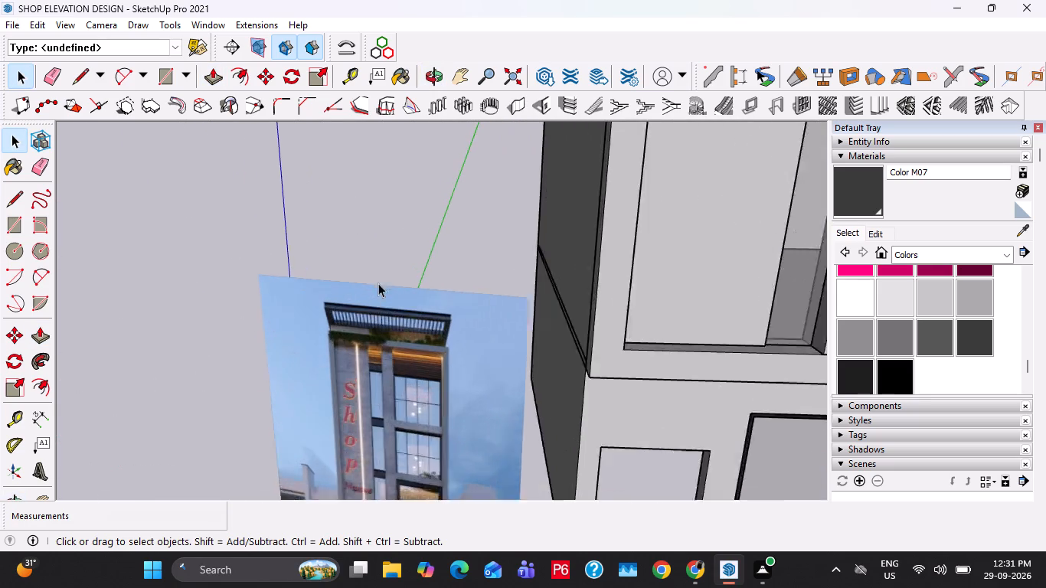
scroll(378, 283, up, 8)
scroll(367, 304, down, 16)
Offset the outline of the front beam's outer face inward by about 2 13/16".
shift+middle_drag(511, 231, 380, 436)
shift+scroll(379, 433, down, 7)
shift+middle_drag(427, 313, 412, 439)
scroll(391, 256, up, 17)
key(f)
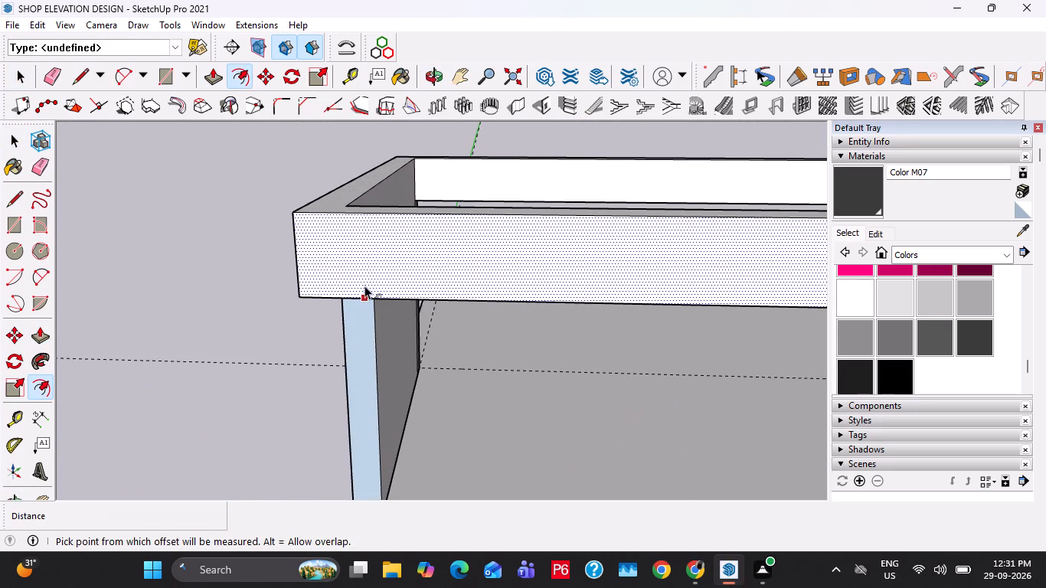
click(364, 286)
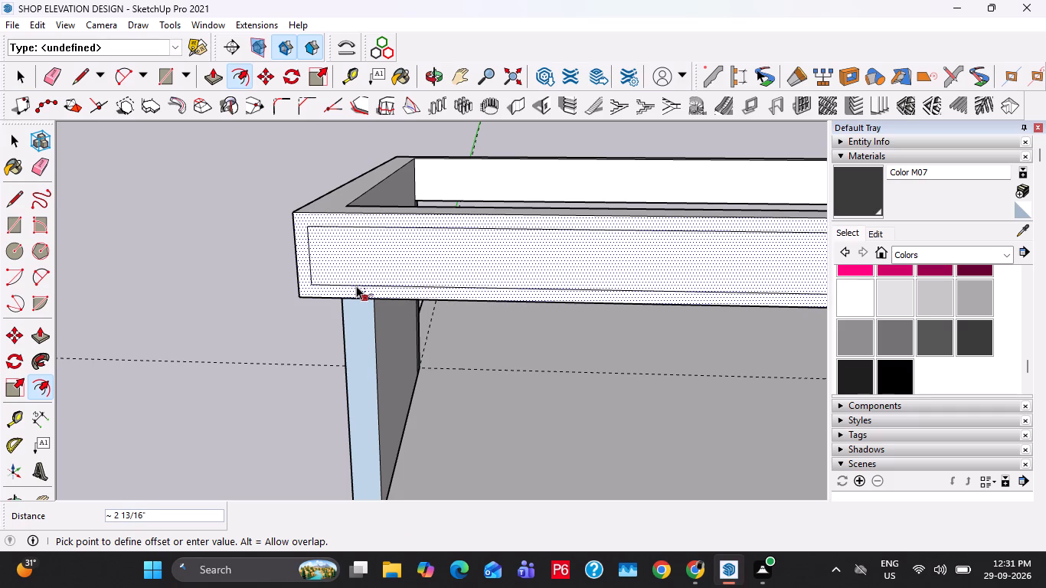
click(356, 286)
key(space)
Push the offset inner panel on the front beam's outer face in by 1".
click(358, 269)
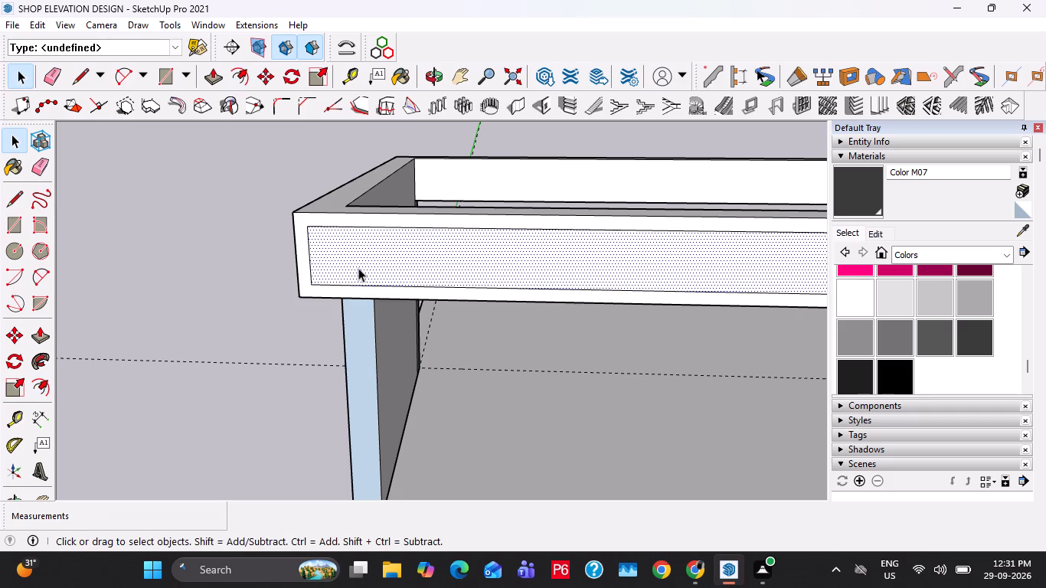
key(p)
click(358, 268)
text(1")
key(Return)
scroll(367, 259, down, 15)
key(space)
Compare the pergola frame with the reference photo, checking the beams and slats inside the frame.
shift+middle_drag(387, 313, 453, 201)
shift+scroll(433, 217, down, 5)
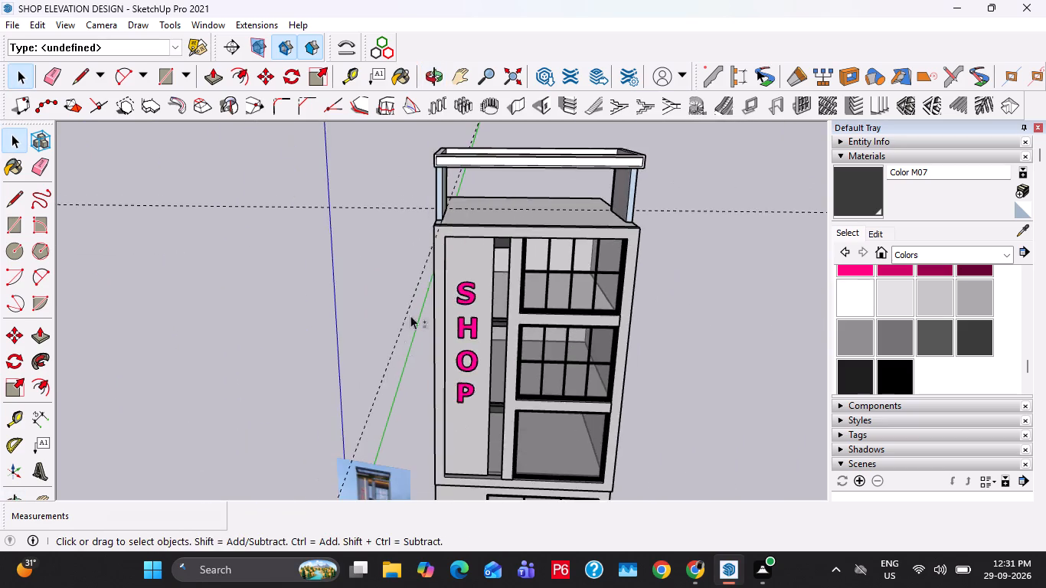
shift+middle_drag(406, 348, 442, 236)
scroll(412, 400, up, 19)
scroll(325, 378, down, 4)
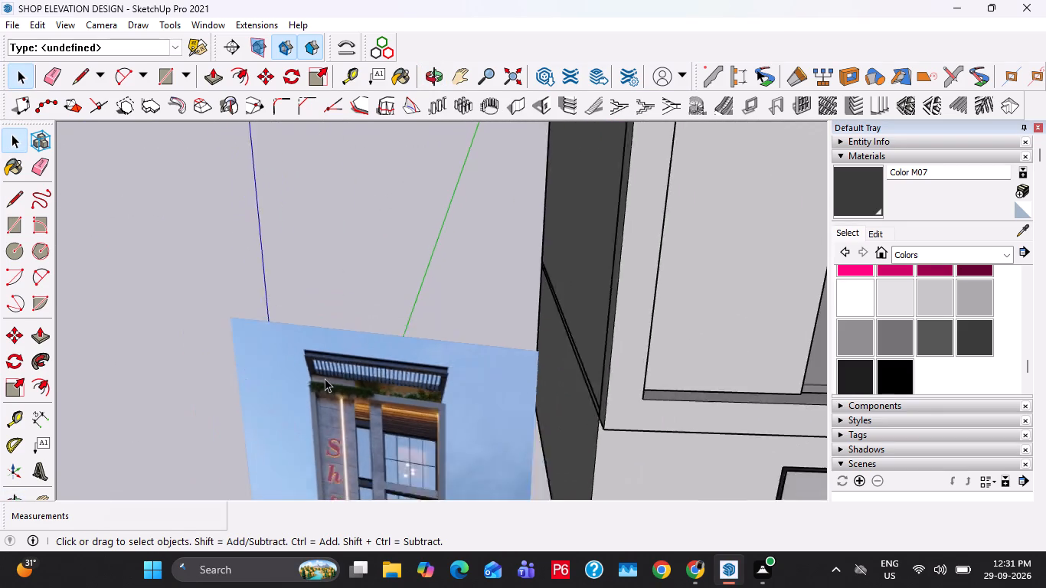
scroll(325, 378, down, 12)
shift+middle_drag(482, 266, 430, 542)
shift+scroll(430, 542, up, 1)
shift+scroll(449, 417, down, 5)
shift+middle_click(582, 312)
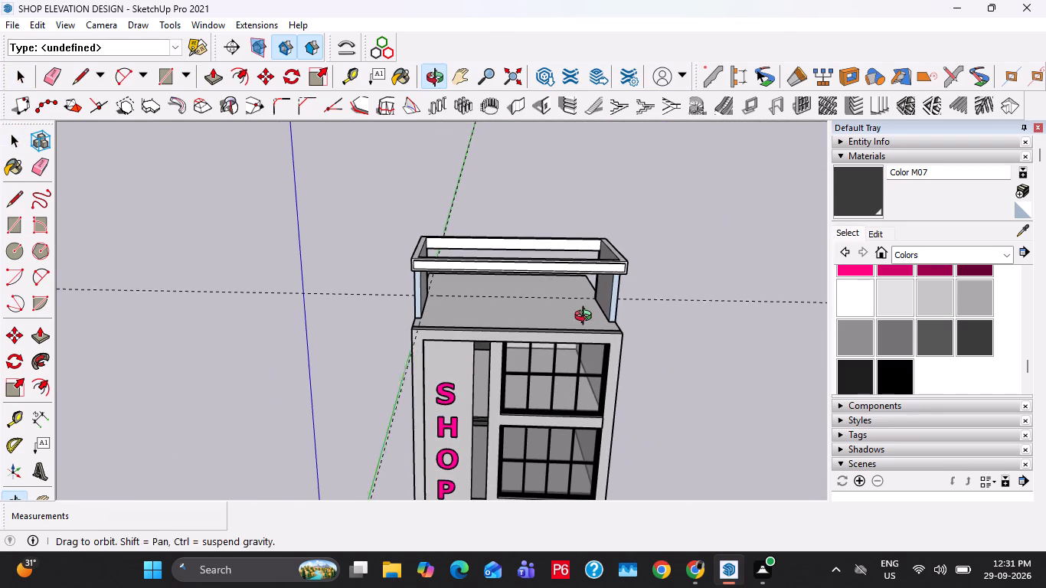
scroll(505, 254, up, 15)
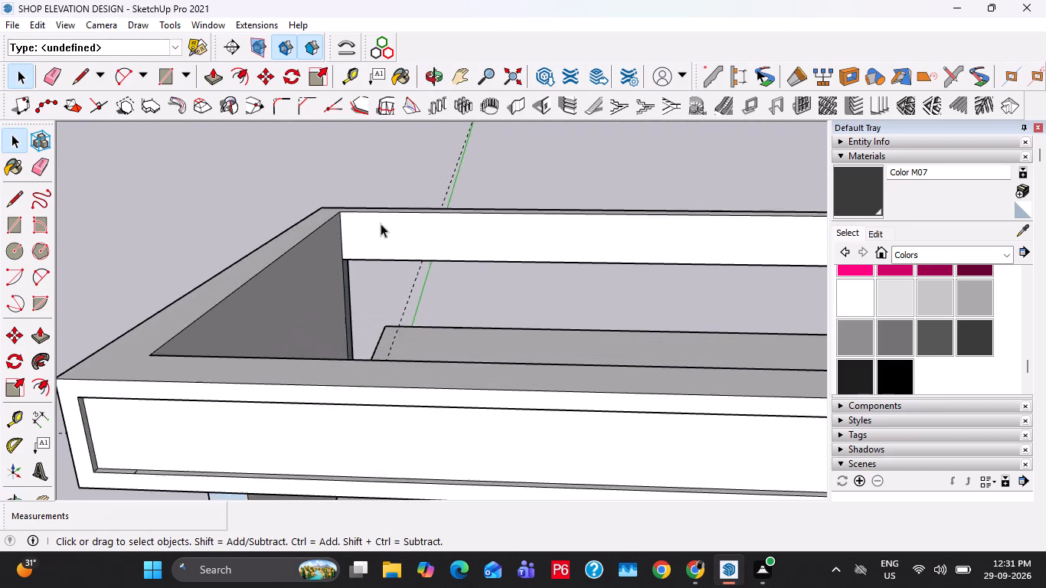
Place a vertical guide 4" from the inner corner on the back beam's inner face, beside the left side wall.
middle_drag(378, 233, 379, 266)
scroll(369, 264, up, 3)
key(t)
click(318, 182)
key(1)
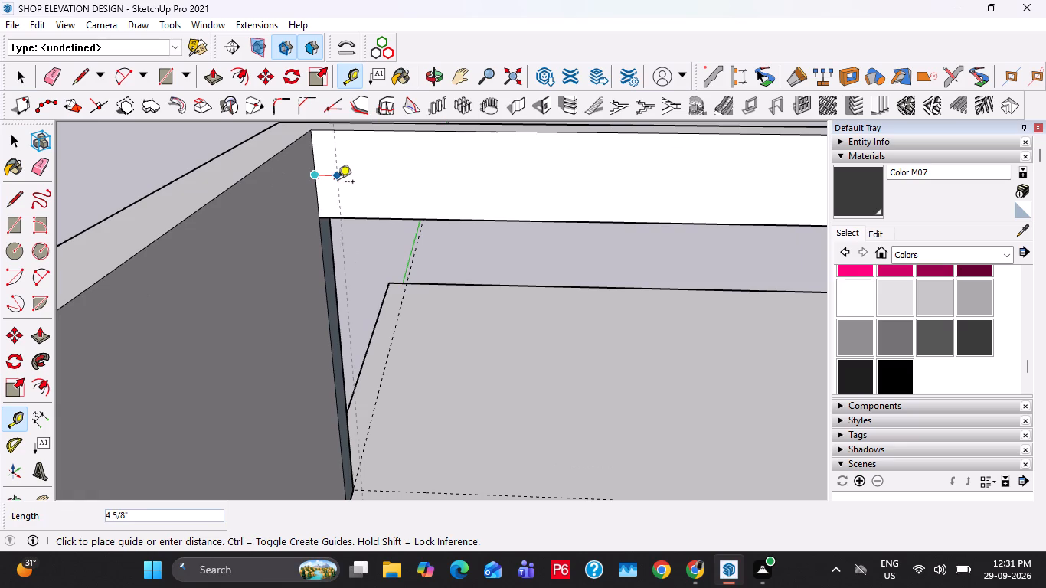
key(BackSpace)
text(4")
key(Return)
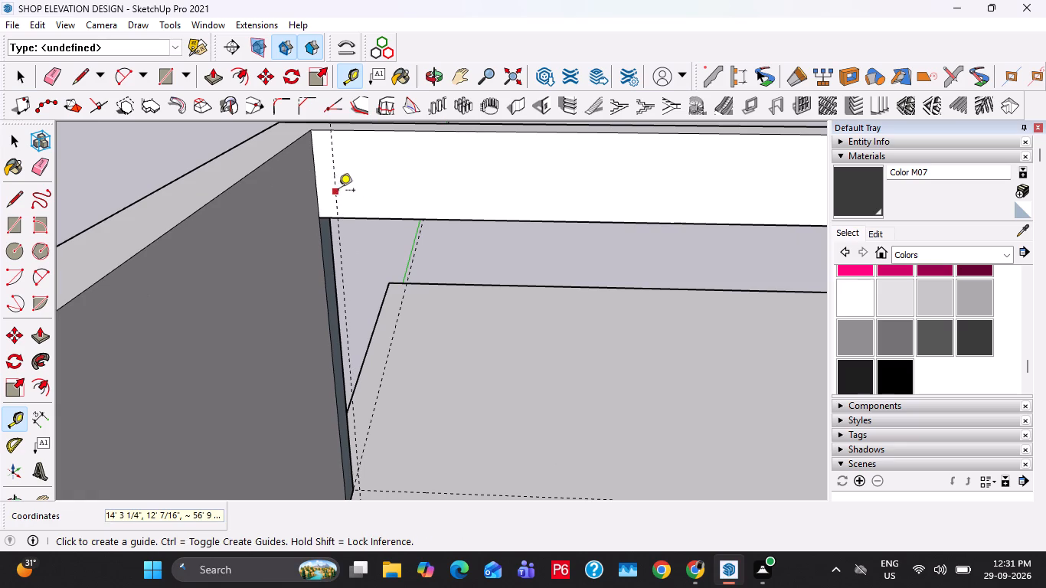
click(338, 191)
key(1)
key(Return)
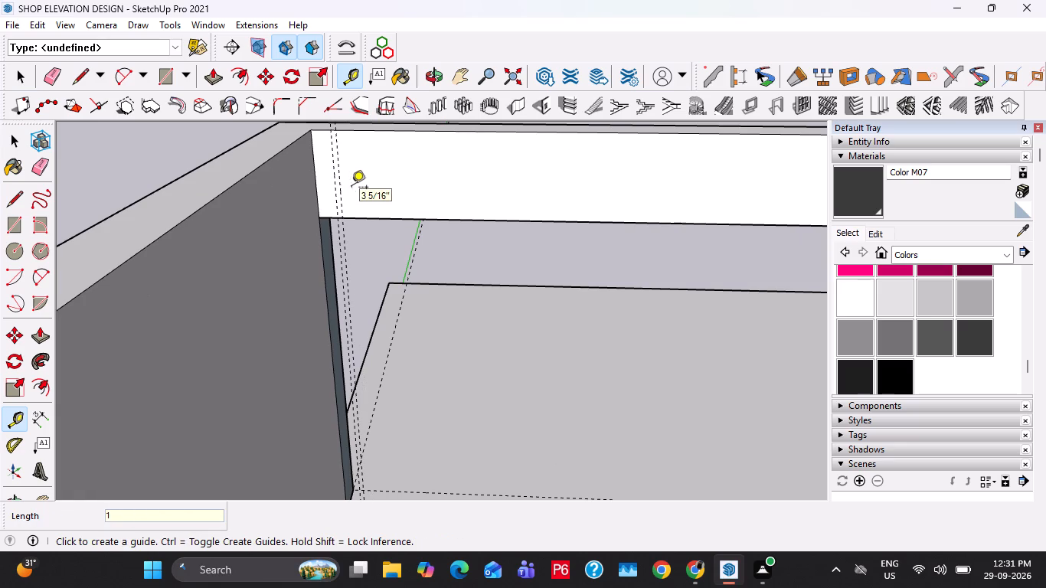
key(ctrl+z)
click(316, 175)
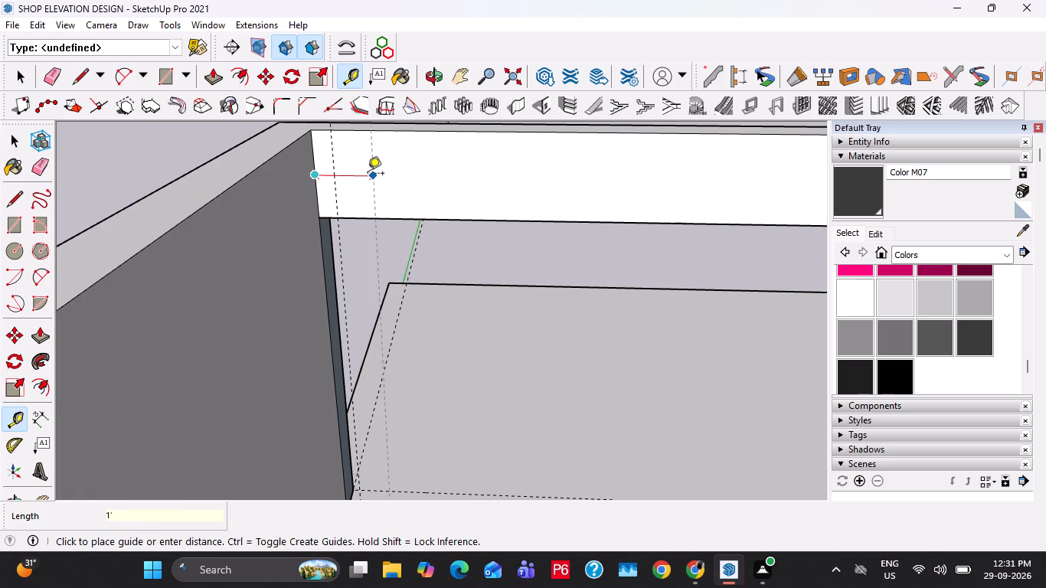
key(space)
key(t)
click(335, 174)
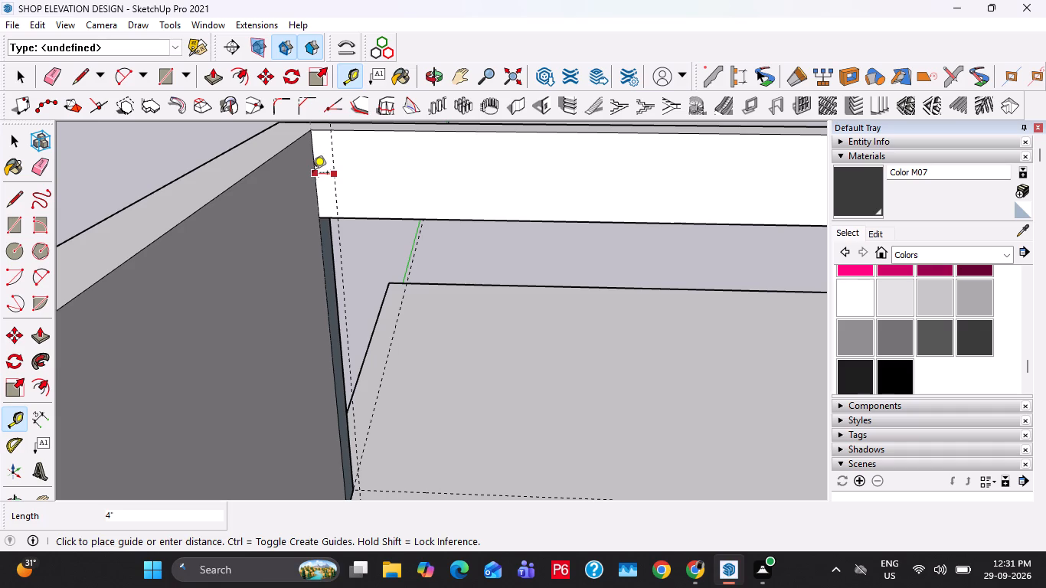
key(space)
Add a second vertical guide 3" from the first one on the back beam's inner face.
key(t)
click(332, 166)
text(3")
key(Return)
Place a horizontal guide at mid-height of the back beam's inner face, plus parallel guides 1.5" above and below it.
click(400, 132)
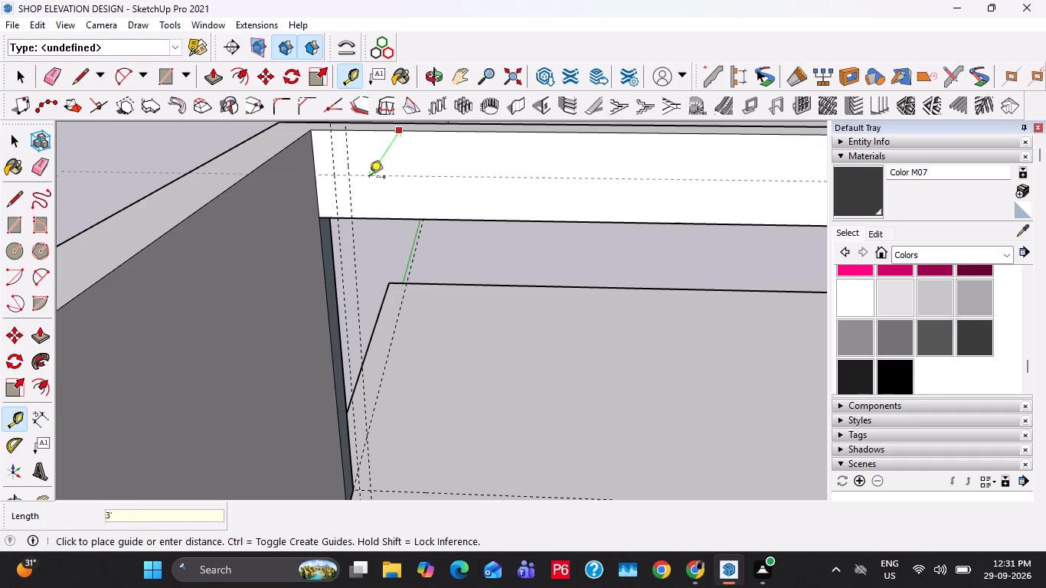
click(313, 180)
click(375, 175)
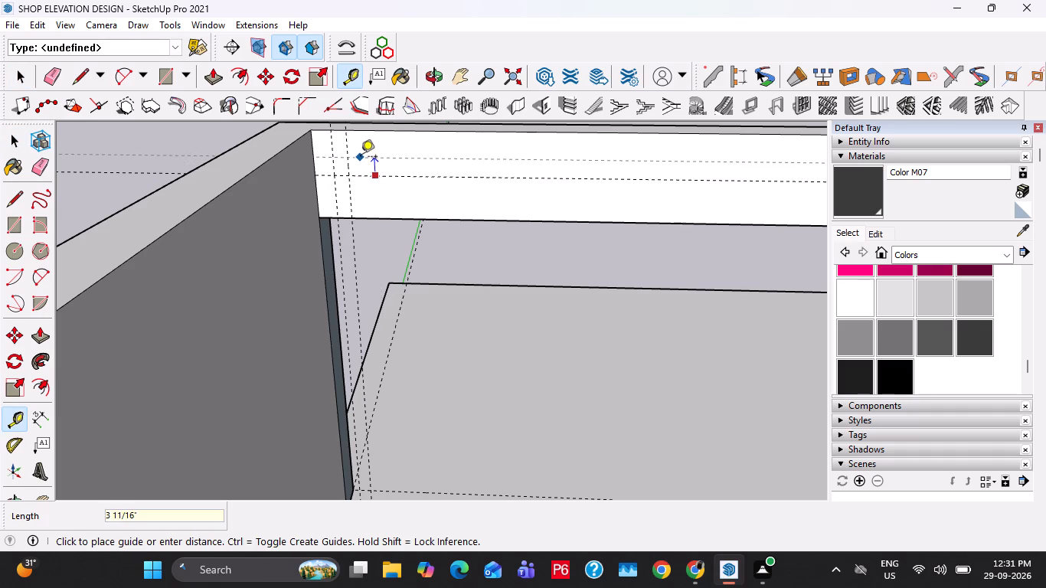
key(1)
text(.5)
key(shift+quotedbl)
key(Return)
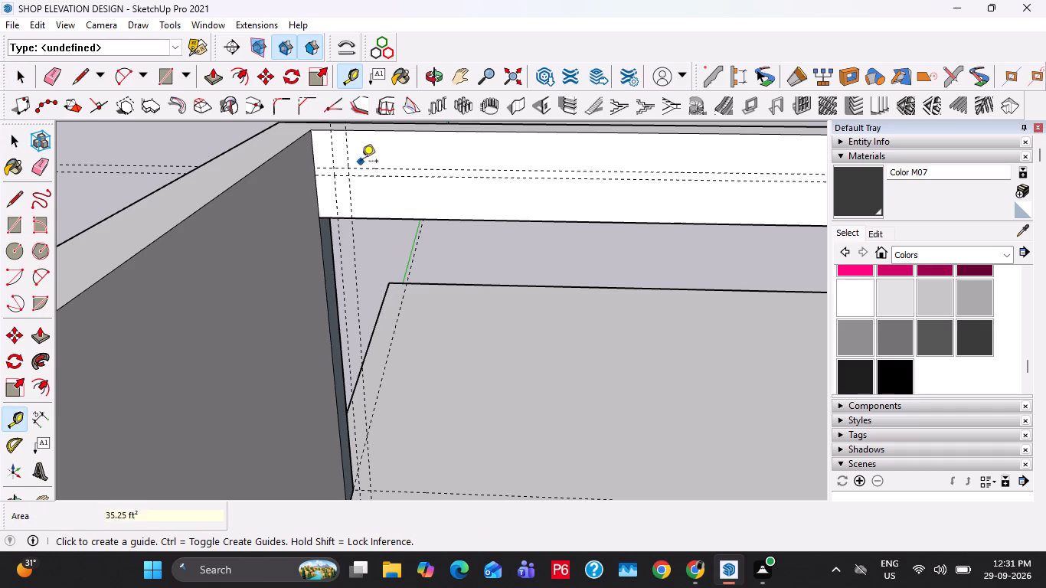
click(369, 178)
text(1.)
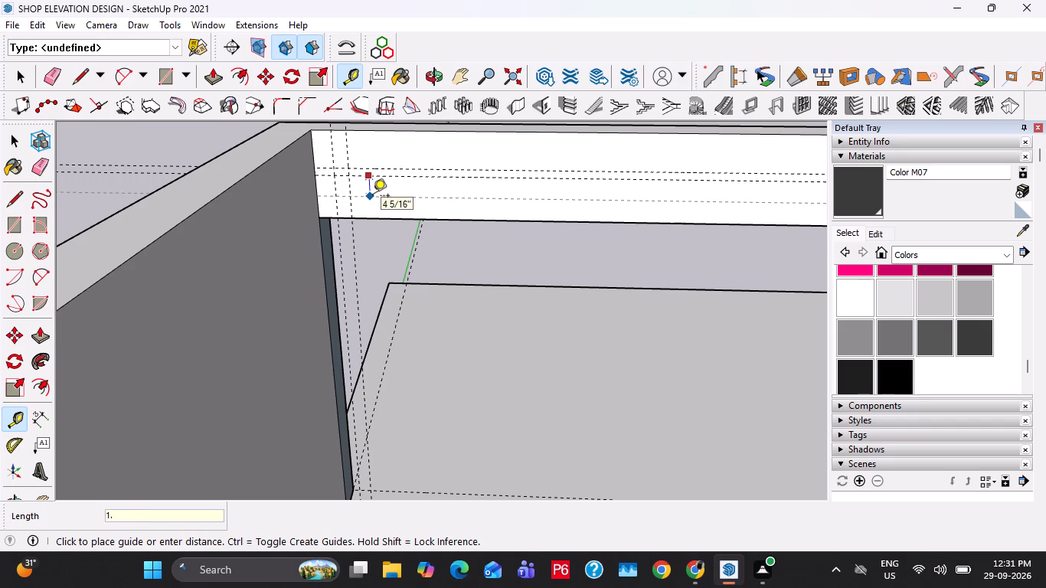
text(5")
key(Return)
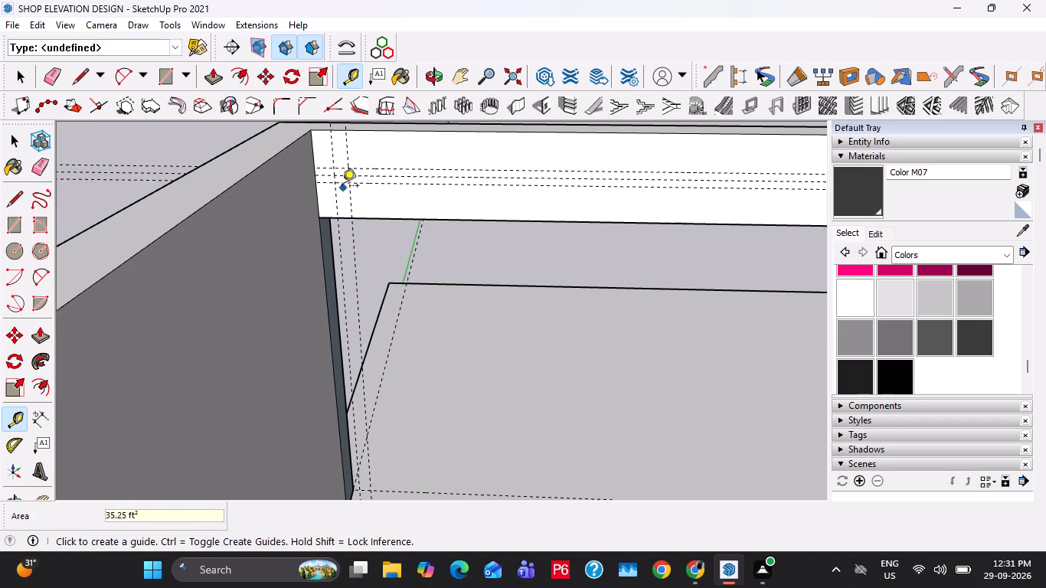
Add a vertical guide 1.5" from the first vertical guide, centred between the two existing ones.
key(space)
scroll(335, 181, up, 10)
key(space)
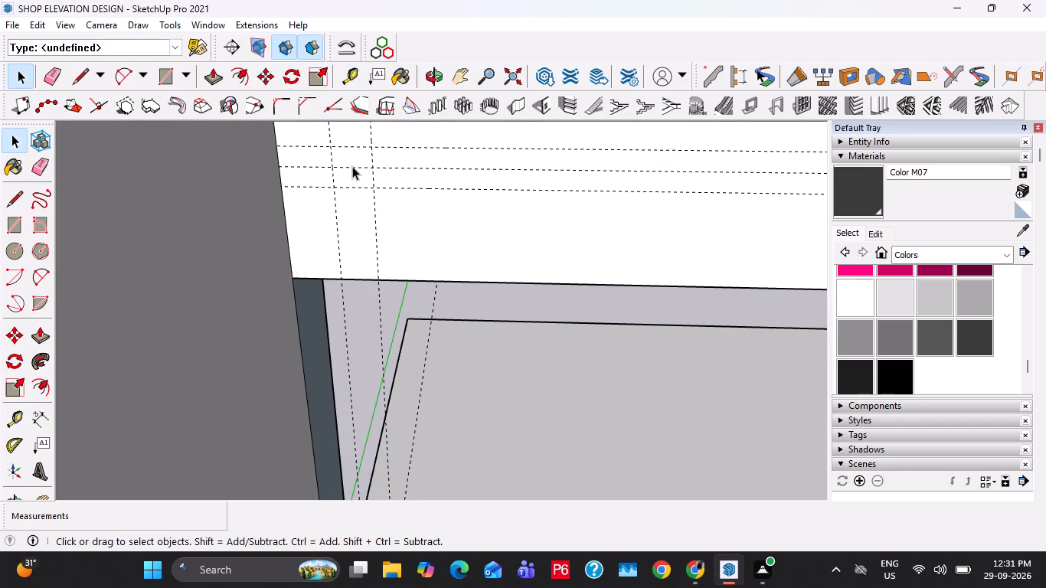
key(c)
key(space)
key(t)
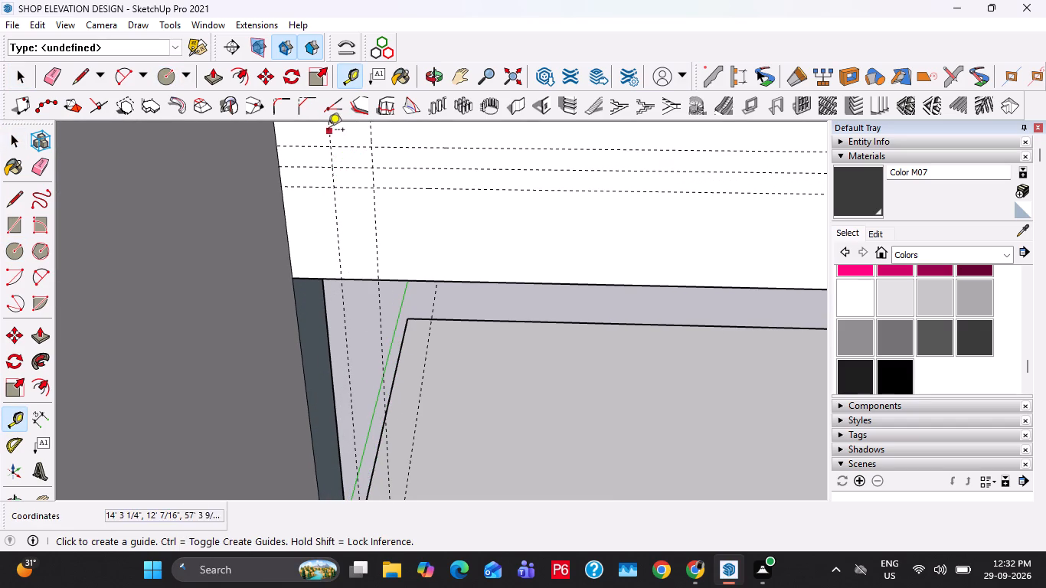
click(328, 131)
text(1.5')
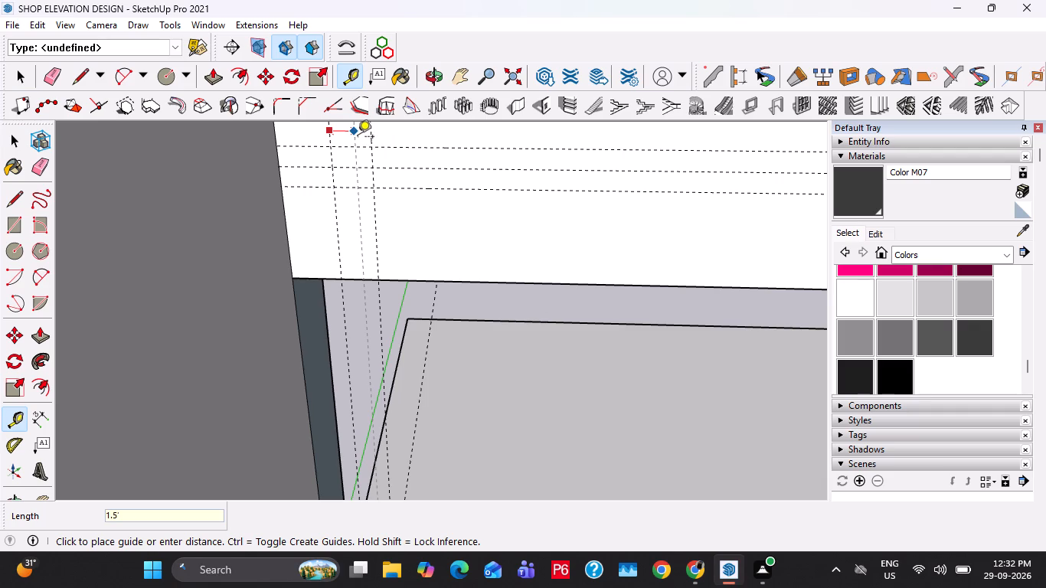
key(BackSpace)
key(shift+quotedbl)
key(Return)
Draw a circle centred on the middle guide intersection, reaching out to the corner of the surrounding guide square.
key(space)
key(f)
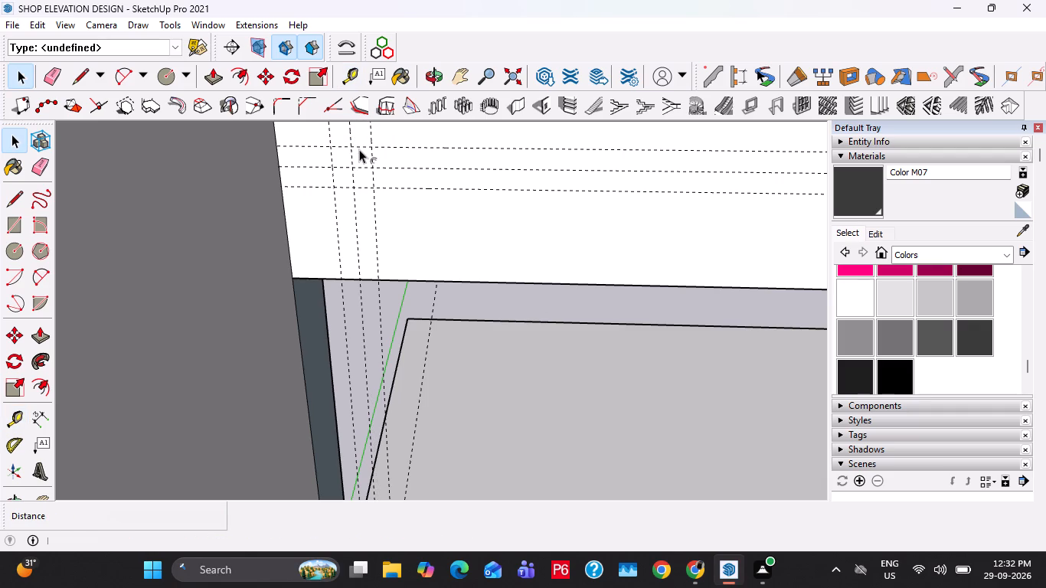
key(c)
click(351, 166)
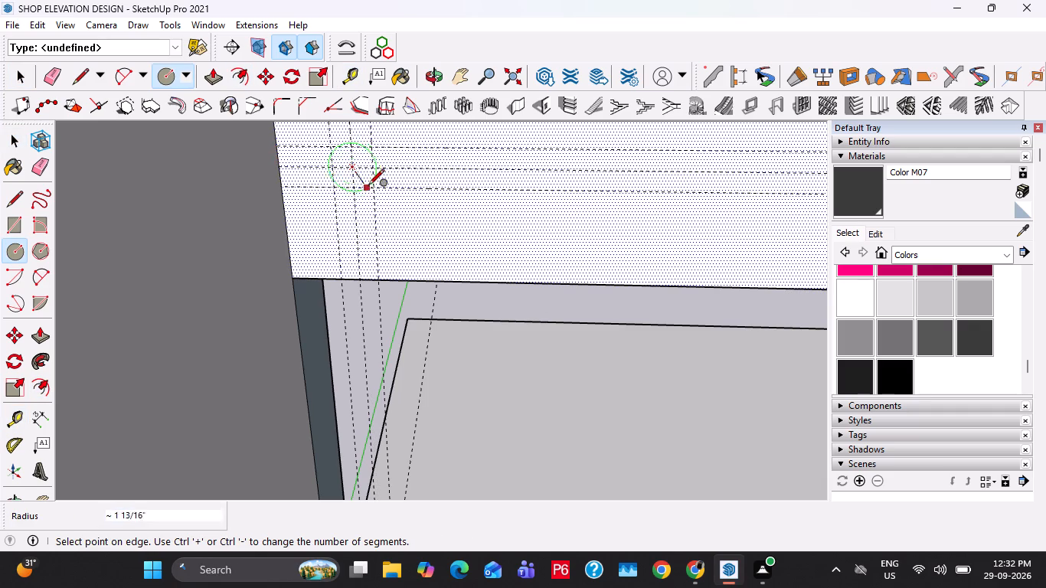
click(376, 186)
key(space)
Make the circle's face and edge on the back beam into a group.
click(365, 179)
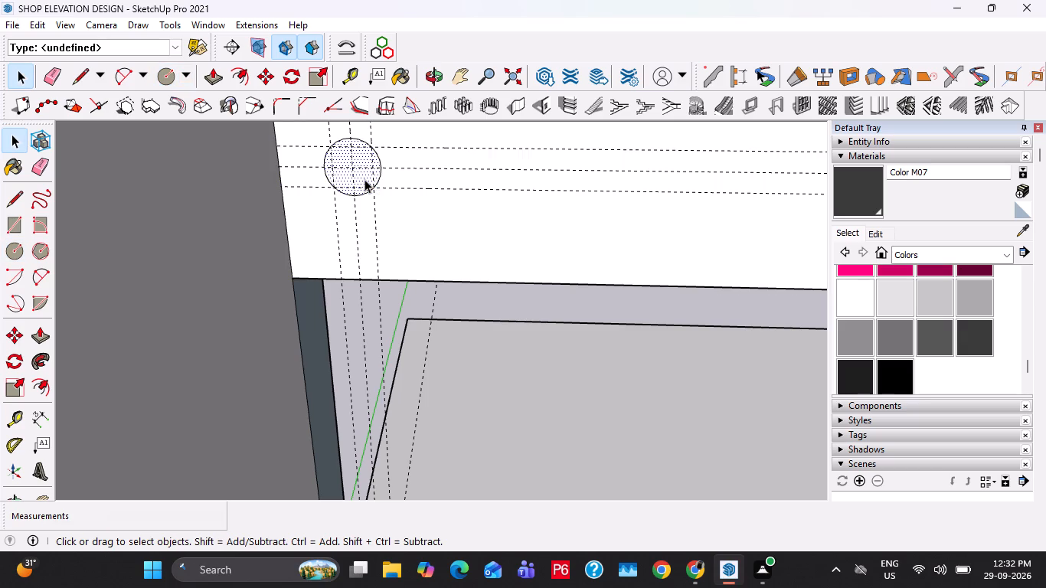
scroll(364, 179, down, 2)
double_click(364, 179)
right_click(364, 179)
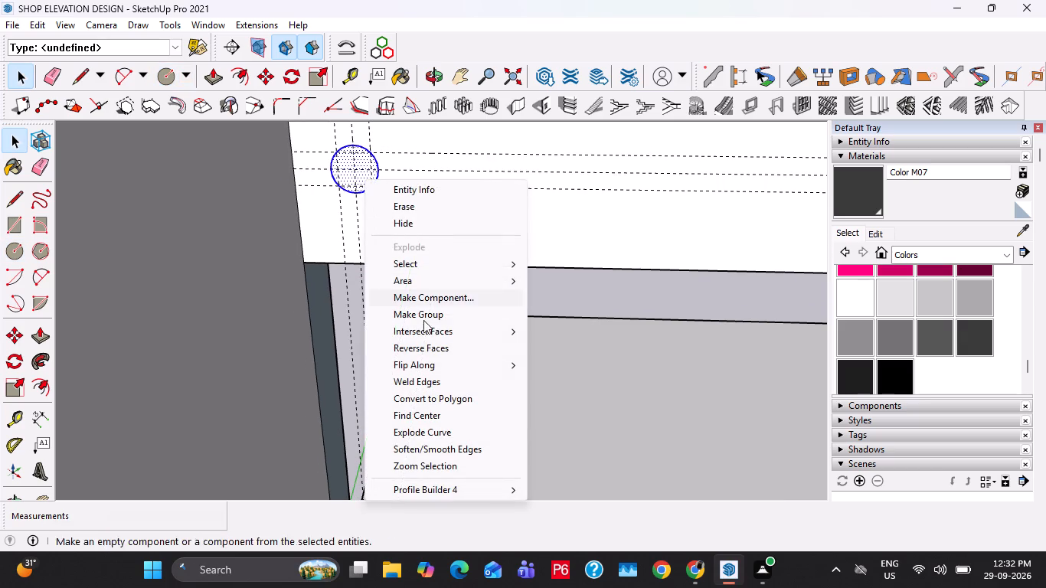
click(424, 315)
Inside the group, extrude the circle into a round rod spanning from the back beam to the front beam.
double_click(358, 175)
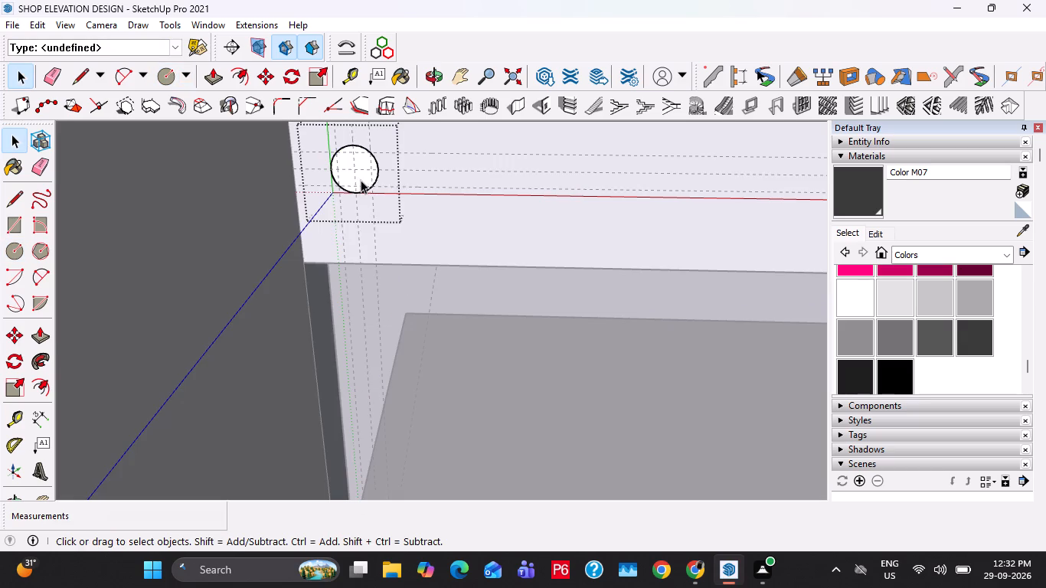
key(p)
click(361, 180)
scroll(279, 263, down, 9)
middle_drag(278, 265, 107, 381)
scroll(108, 381, up, 1)
scroll(219, 313, down, 6)
shift+middle_drag(197, 322, 394, 233)
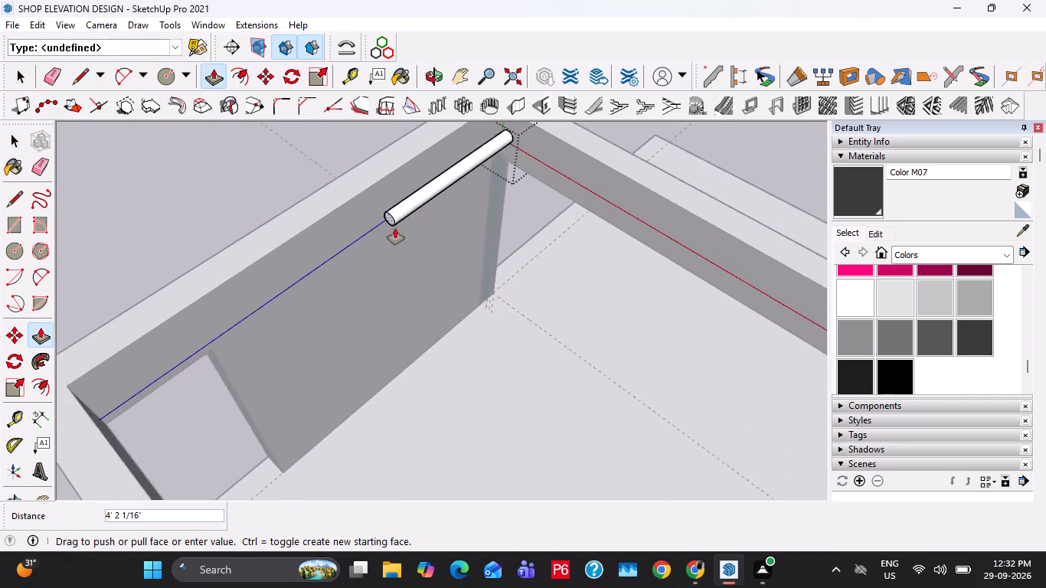
scroll(389, 230, down, 2)
click(210, 431)
key(space)
scroll(399, 150, up, 5)
key(Escape)
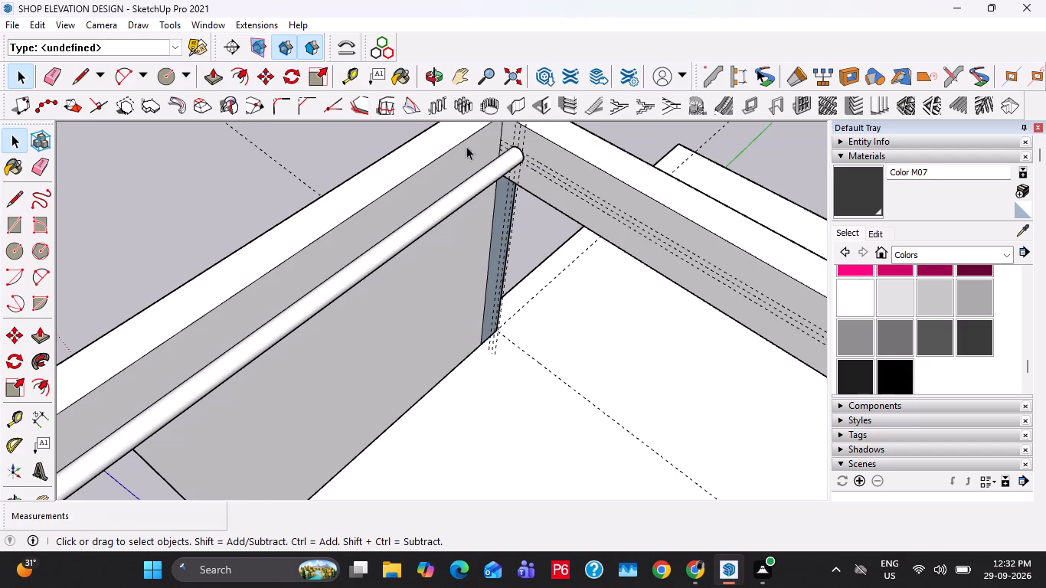
Copy the round rod 8" along the back beam, away from the left side wall.
click(500, 159)
shift+middle_drag(499, 164, 464, 330)
scroll(466, 327, up, 1)
middle_drag(466, 327, 566, 321)
scroll(520, 289, up, 3)
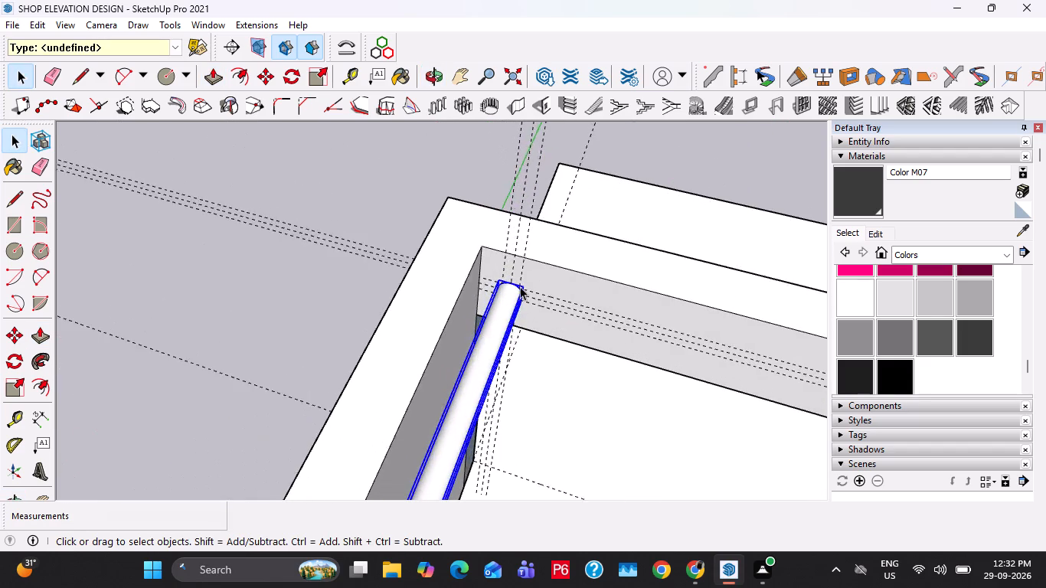
scroll(520, 286, up, 3)
key(m)
click(472, 229)
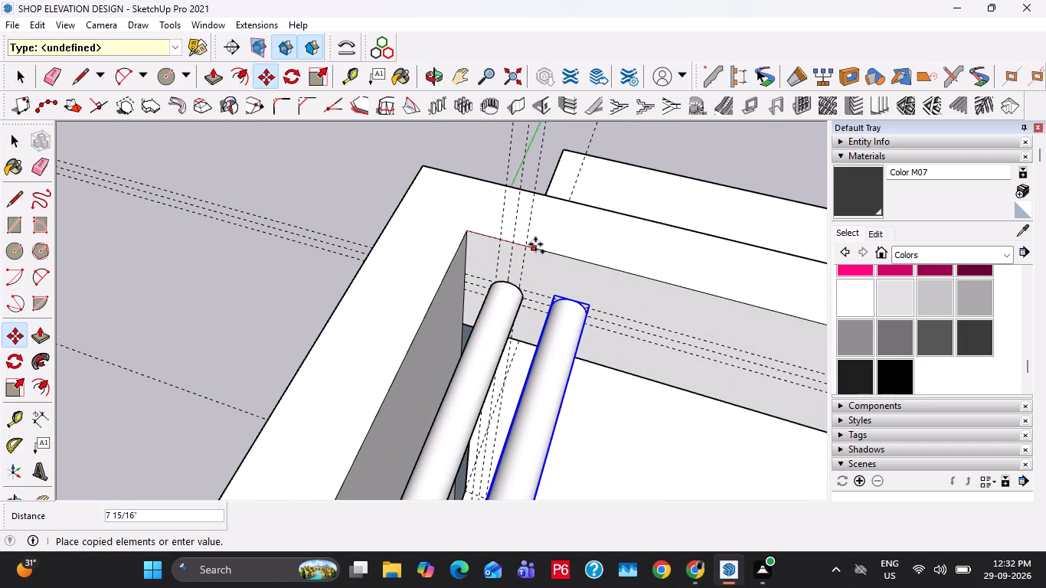
key(8)
key(shift+quotedbl)
key(Return)
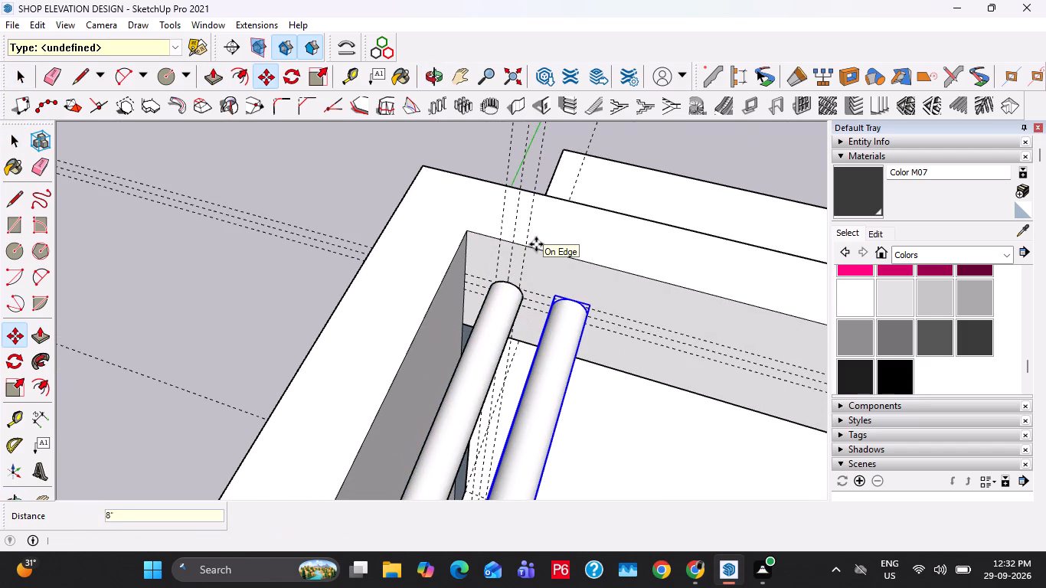
Multiply the 8" rod copy along the pergola frame, trying 20 and 30 copies before settling on 34.
text(X1)
key(BackSpace)
text(20)
key(Return)
scroll(498, 212, down, 20)
scroll(498, 212, down, 7)
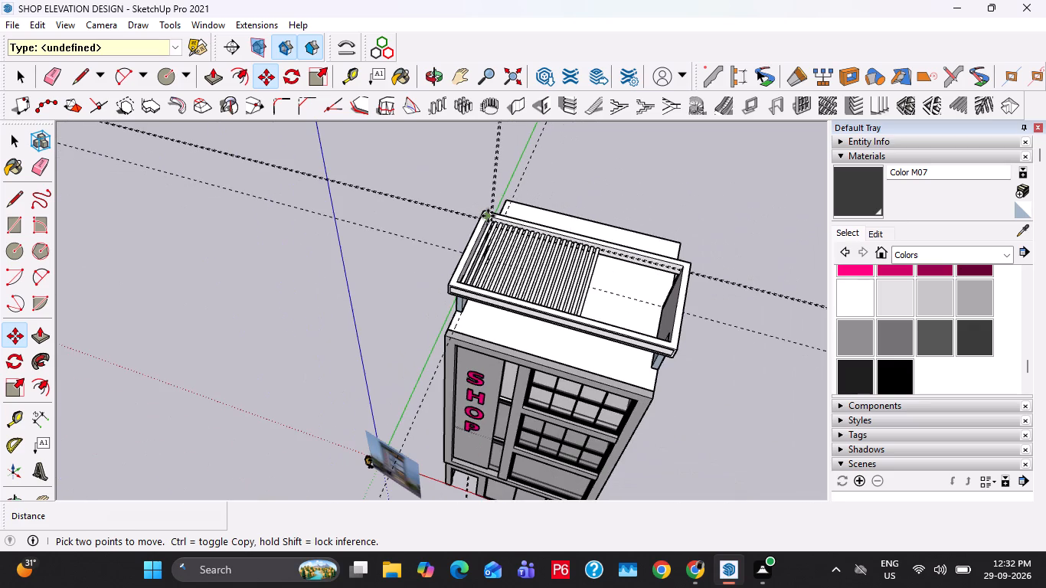
text(X30)
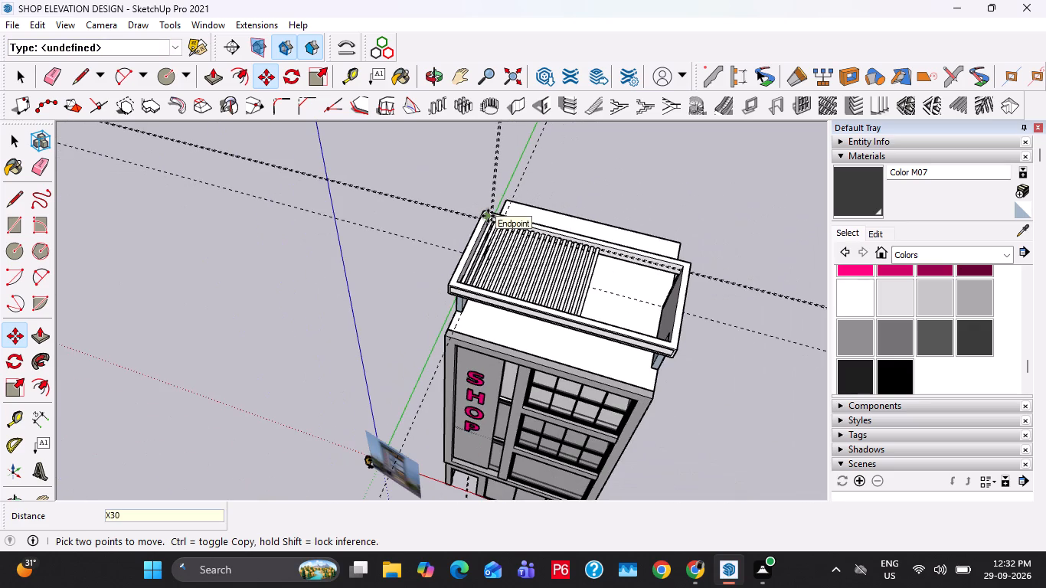
key(Return)
text(X34)
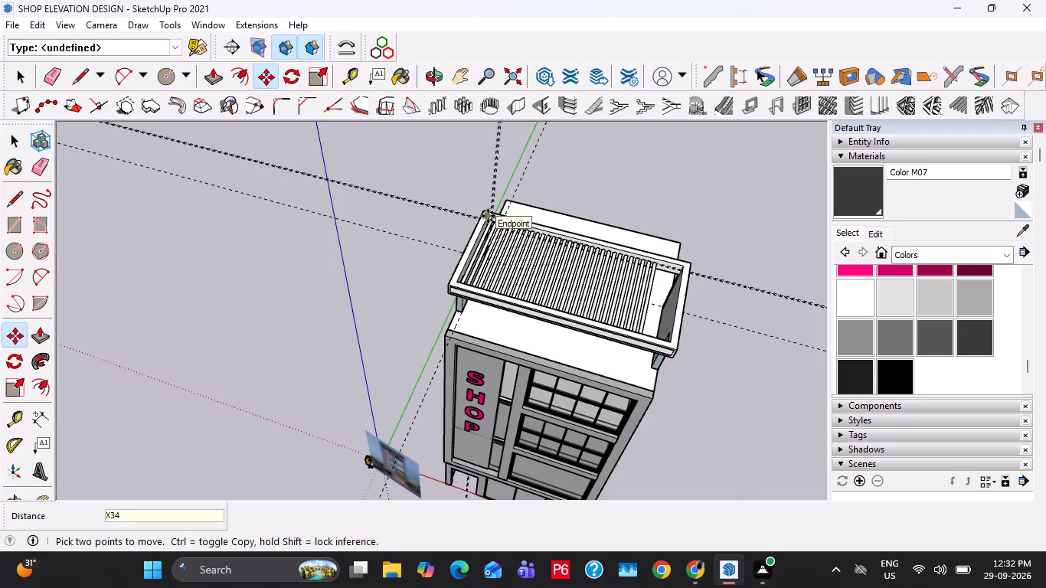
key(Return)
key(space)
Paint the pergola frame's top and the front beam's recessed panel with Color M07.
middle_drag(636, 292, 695, 194)
scroll(642, 283, up, 1)
scroll(611, 310, down, 6)
click(859, 190)
scroll(630, 256, up, 14)
click(627, 329)
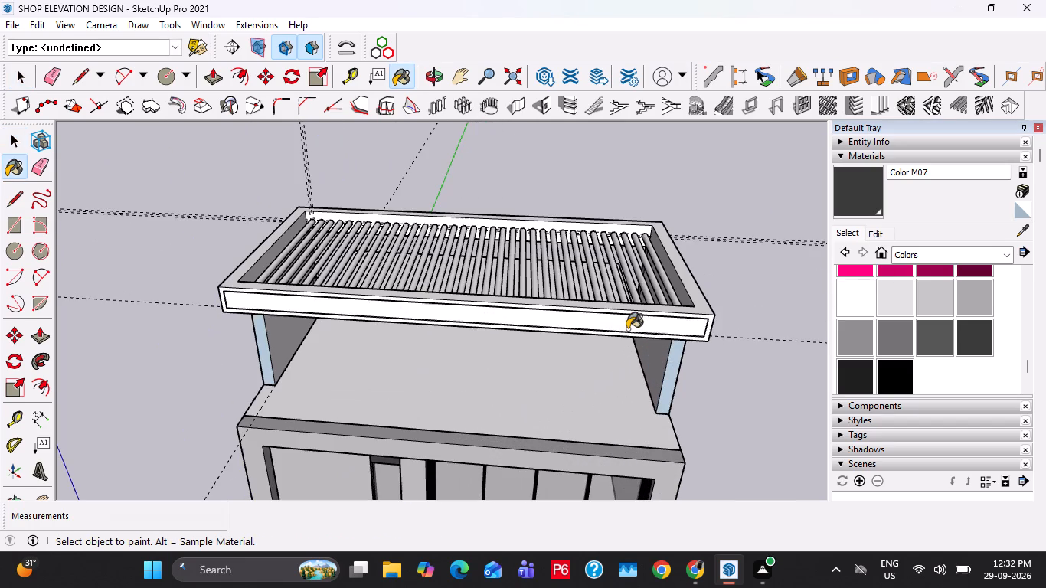
click(655, 299)
click(696, 290)
Paint several rods in the pergola's right half and the roof slab beneath with Color M07, undoing the last fill.
click(654, 289)
click(642, 289)
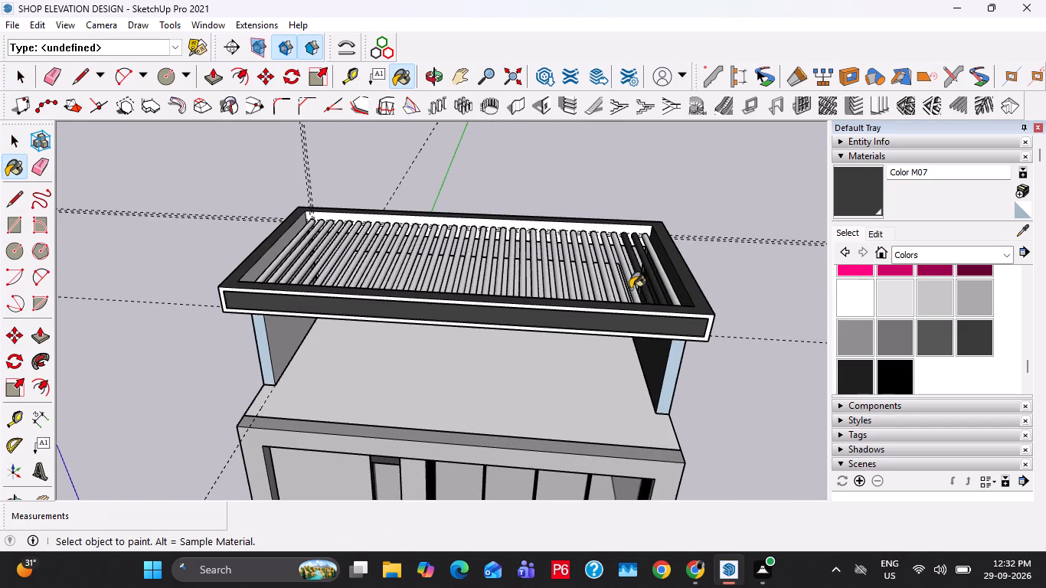
double_click(629, 289)
double_click(595, 292)
click(580, 291)
click(532, 287)
click(513, 284)
key(ctrl+z)
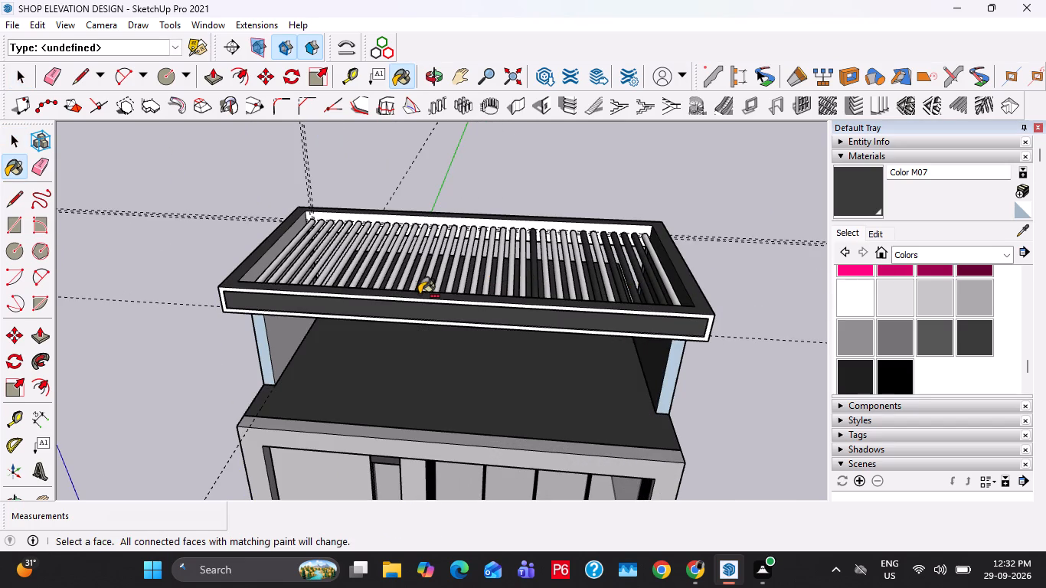
Paint the unpainted rods in the pergola's left half with Color M07.
click(397, 287)
click(365, 283)
click(299, 276)
click(289, 274)
click(281, 271)
click(274, 263)
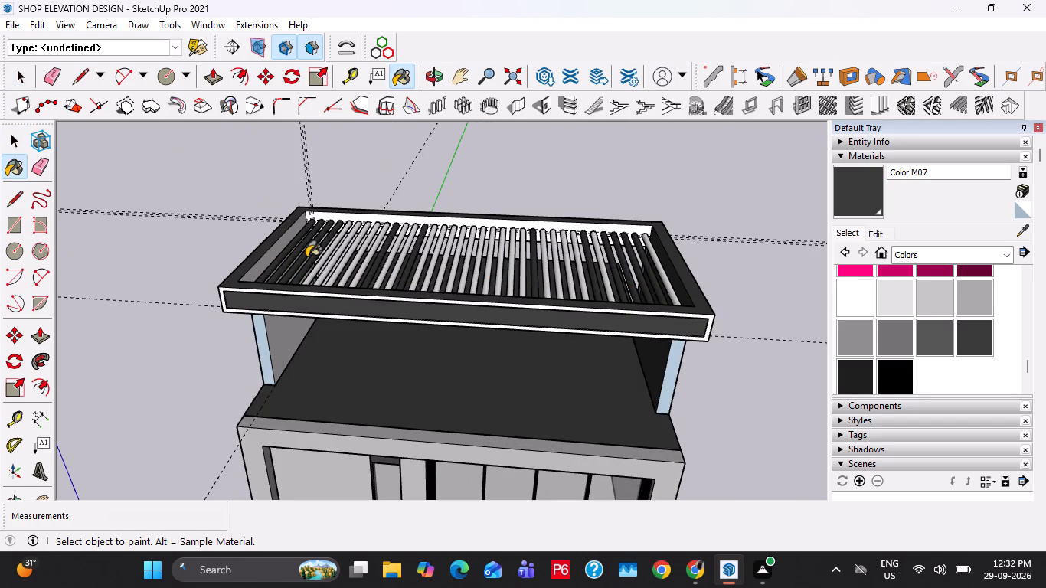
click(306, 257)
double_click(330, 260)
click(334, 274)
click(347, 276)
click(361, 276)
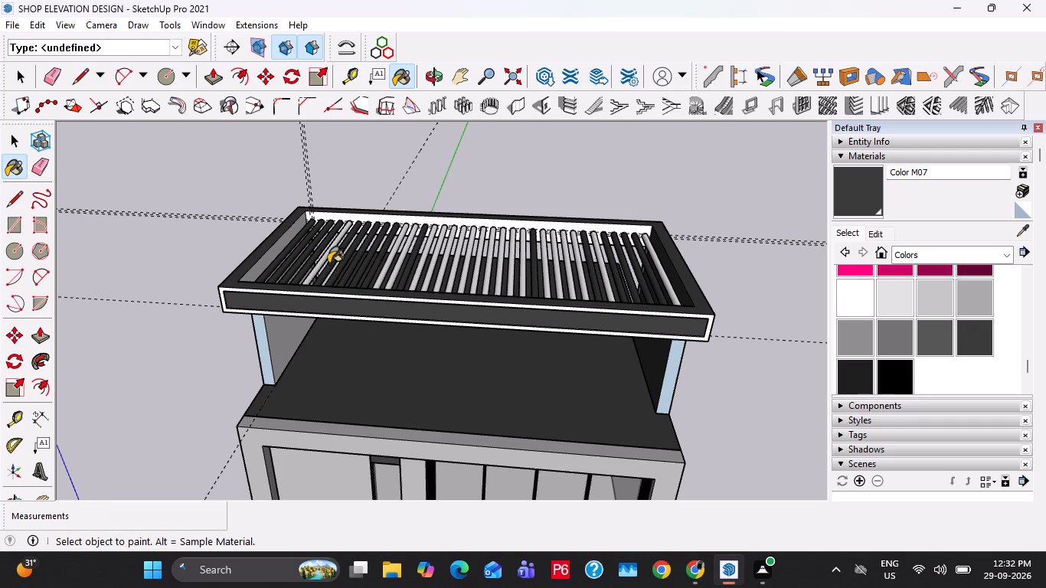
click(325, 256)
click(387, 271)
click(395, 269)
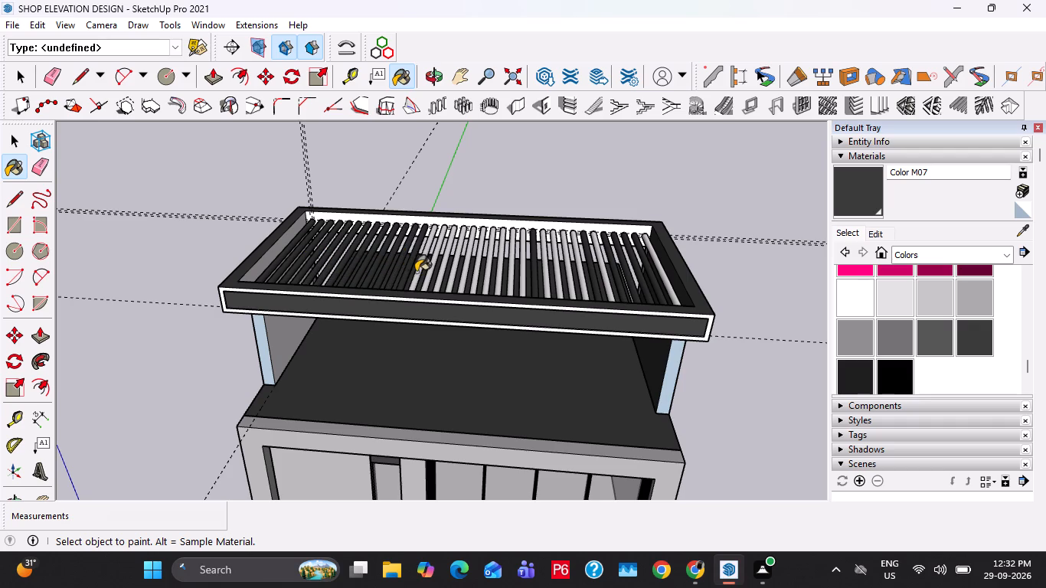
Paint the remaining light rods in the middle of the pergola with Color M07.
click(416, 273)
click(427, 274)
click(446, 274)
click(461, 273)
click(479, 273)
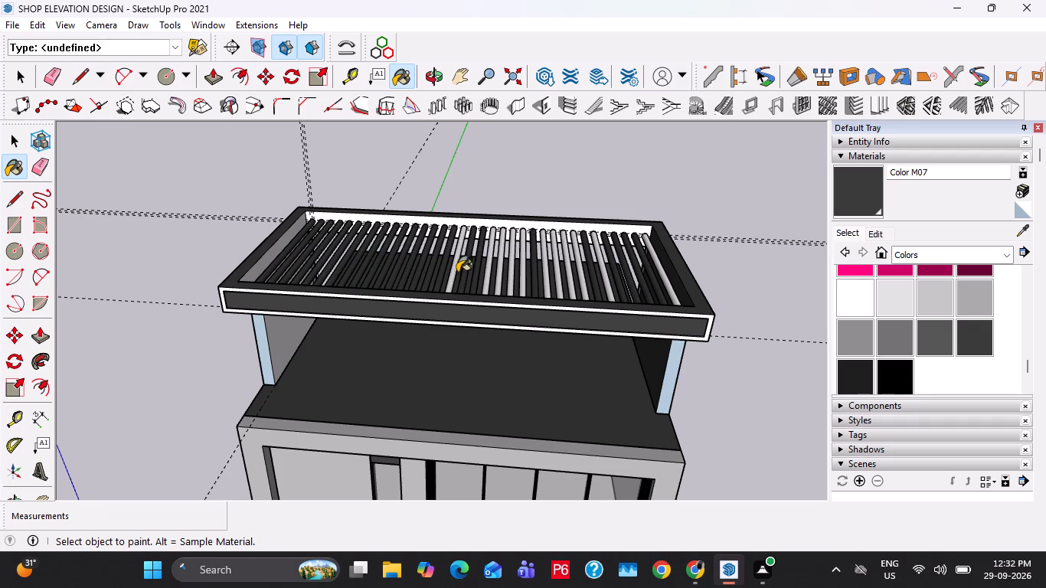
click(457, 273)
click(452, 268)
click(493, 272)
click(514, 266)
click(523, 271)
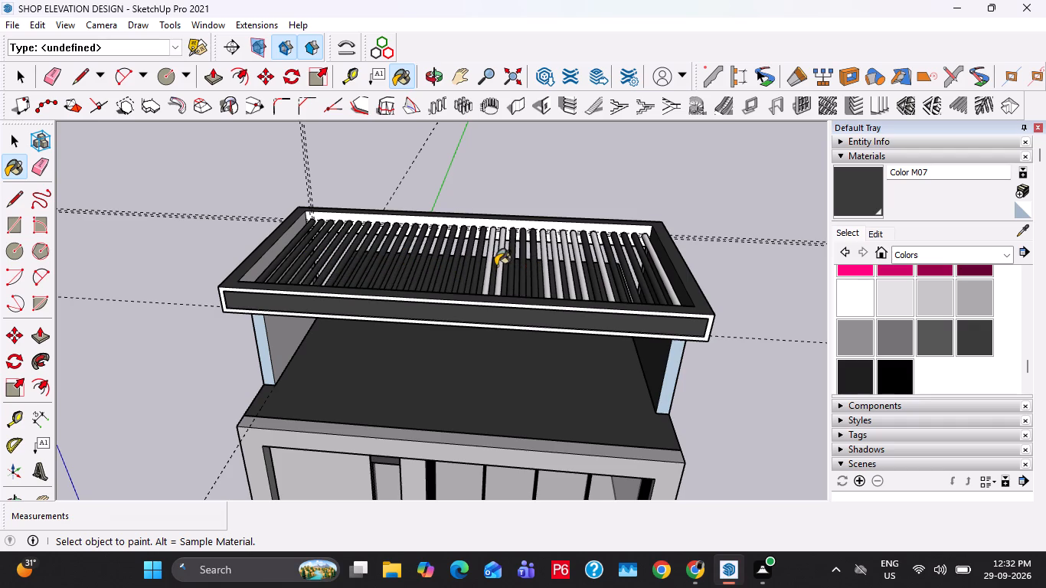
click(495, 266)
click(489, 263)
click(496, 268)
Paint the remaining light rods toward the pergola's right end with Color M07.
click(553, 268)
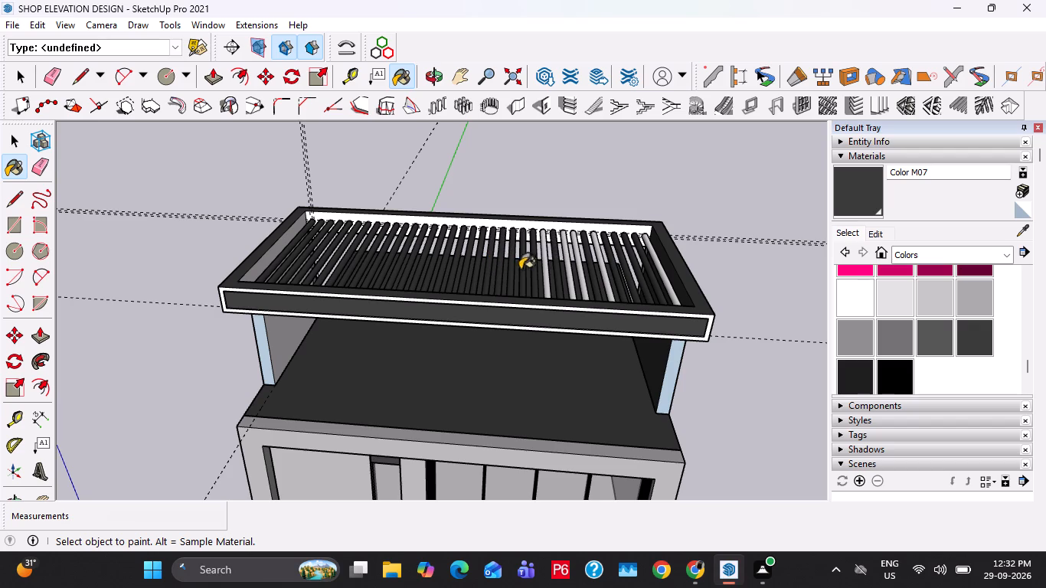
click(546, 265)
click(560, 265)
click(570, 272)
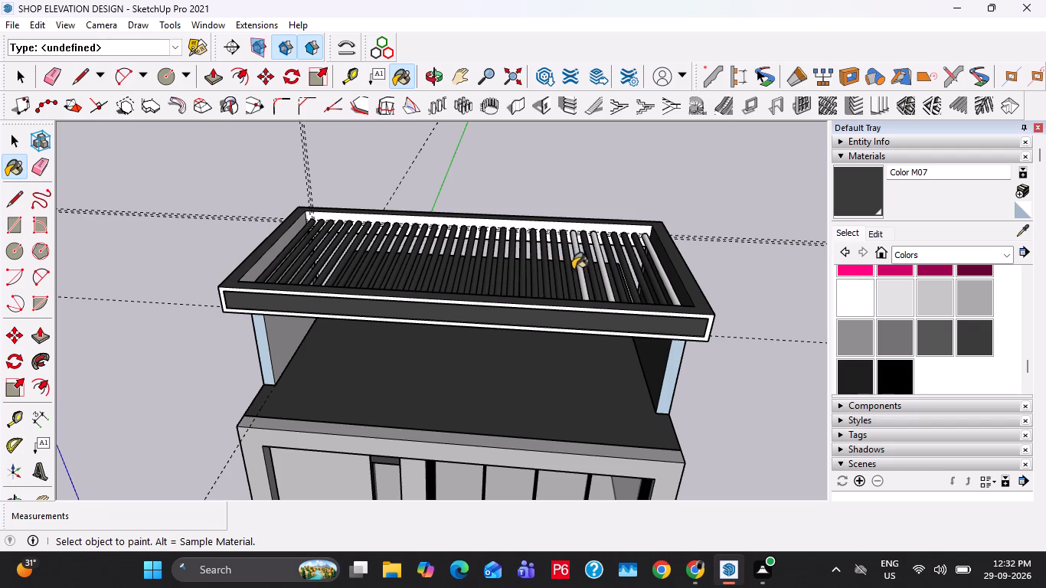
click(580, 268)
click(600, 263)
click(661, 273)
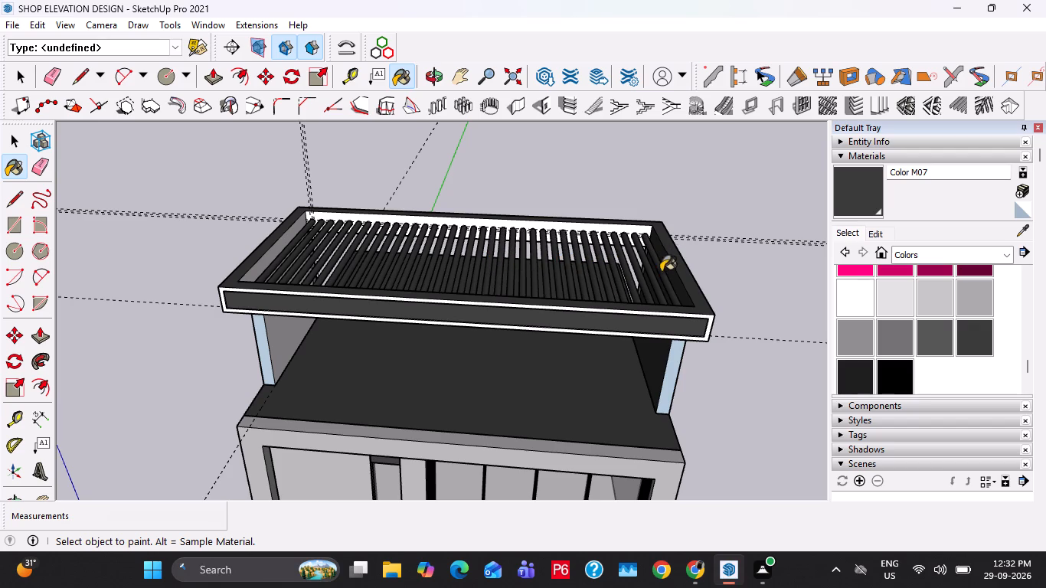
Select the pergola frame with its supports and paint the whole selection with Color M07.
key(space)
triple_click(670, 252)
click(857, 190)
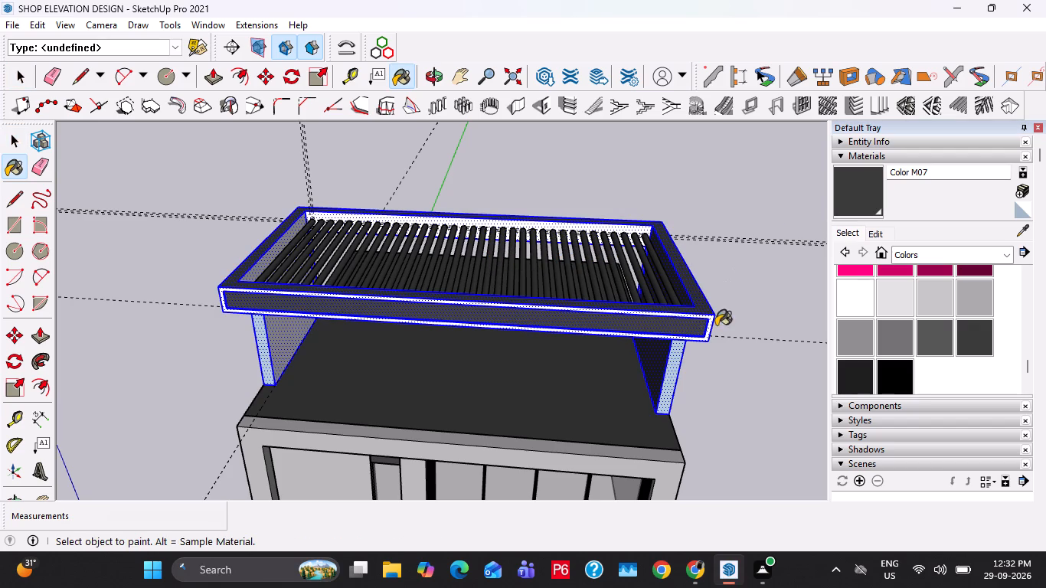
click(715, 325)
key(space)
click(874, 204)
click(717, 315)
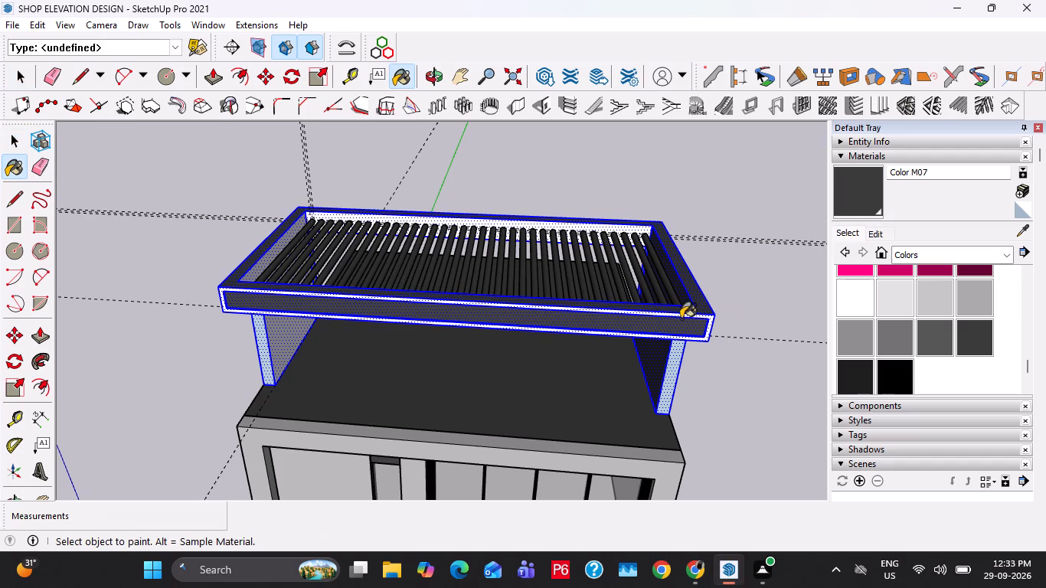
click(681, 318)
Make the selected pergola frame and supports a group.
key(space)
right_click(678, 323)
click(744, 188)
Inside the pergola frame group, paint the light-blue front faces of the side supports with Color M07.
scroll(689, 341, up, 3)
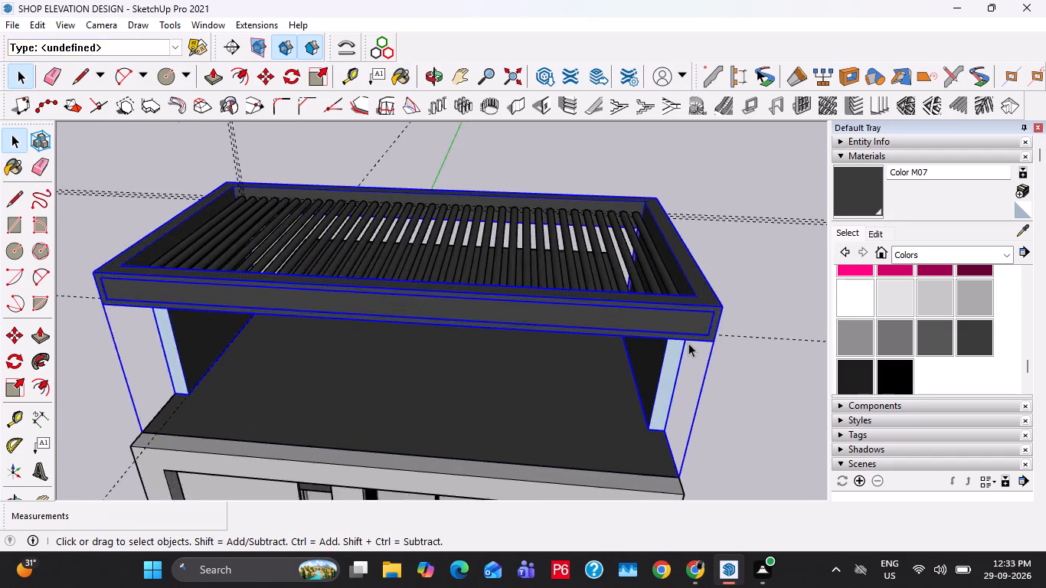
triple_click(678, 346)
click(678, 346)
click(874, 195)
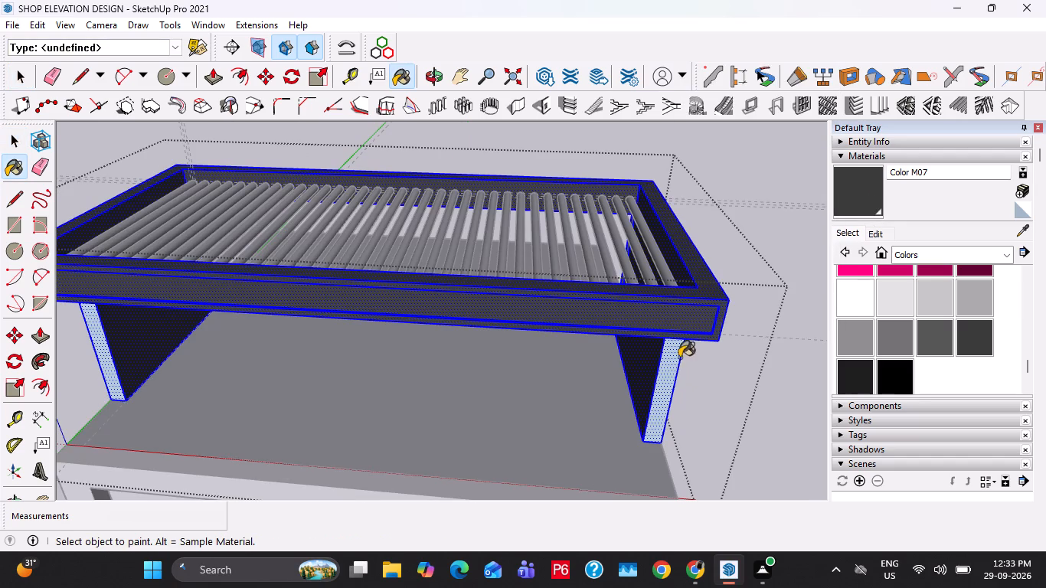
click(673, 349)
scroll(417, 348, down, 10)
key(space)
key(Escape)
scroll(474, 327, down, 9)
key(Escape)
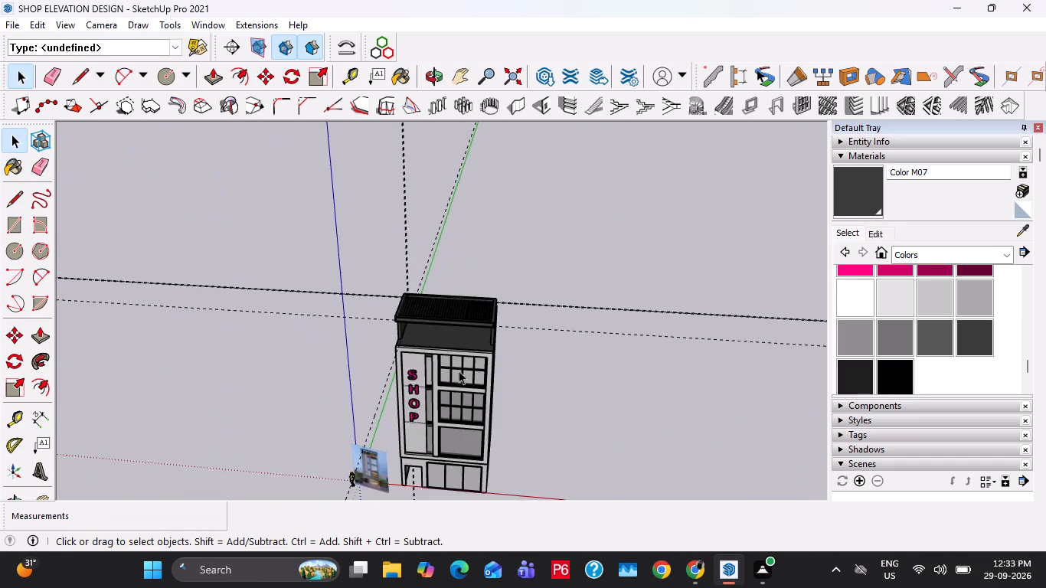
Check the pergola's shade in the reference photo and repaint the pergola frame group's faces with Color M06.
shift+middle_drag(459, 371, 494, 240)
middle_drag(449, 332, 472, 239)
scroll(380, 371, up, 20)
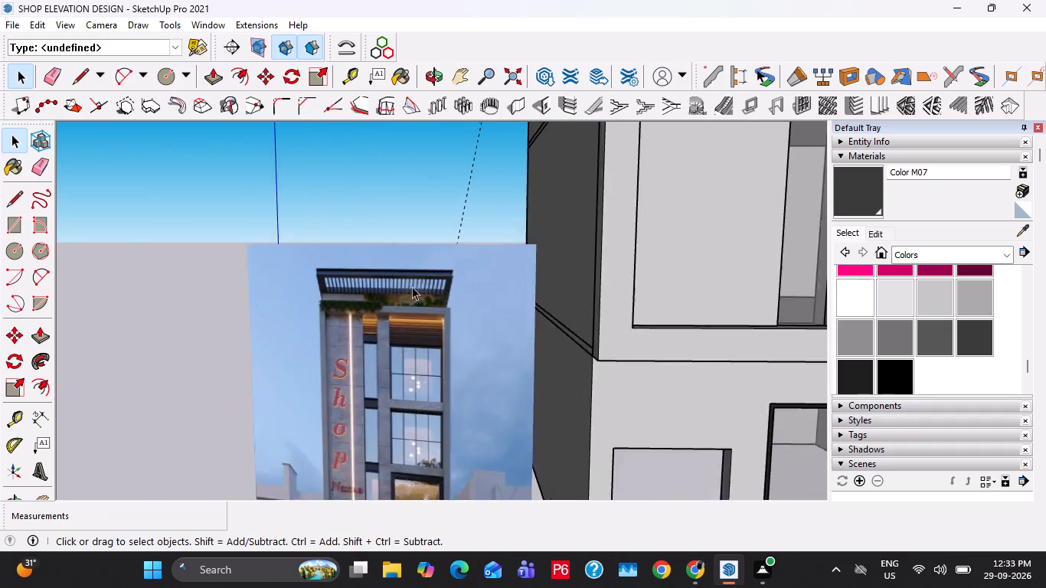
scroll(412, 286, up, 6)
scroll(407, 290, down, 7)
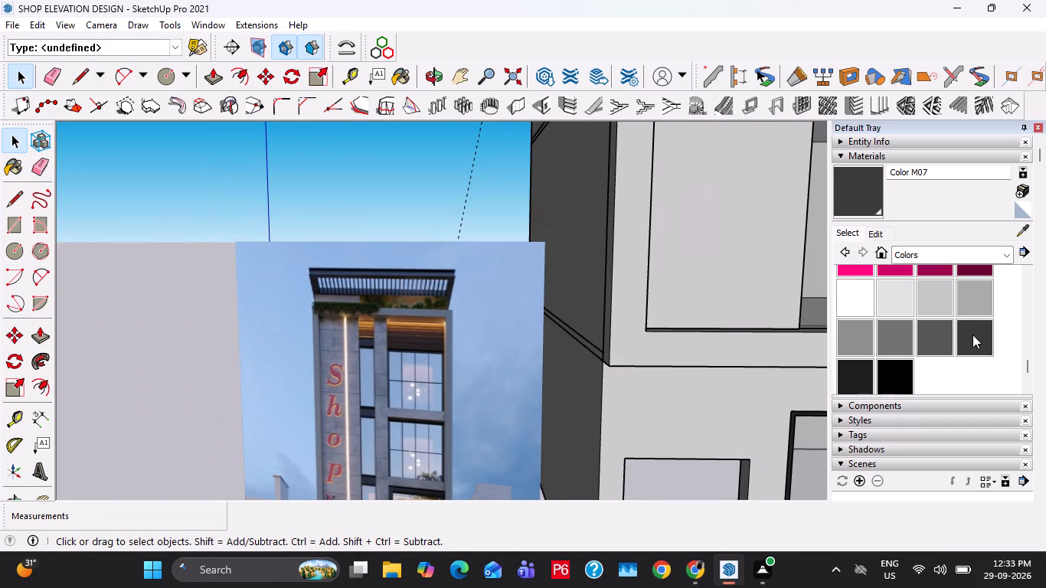
click(945, 337)
scroll(675, 340, down, 16)
shift+middle_drag(605, 299, 501, 477)
click(574, 225)
scroll(568, 225, up, 9)
click(563, 227)
key(space)
triple_click(562, 227)
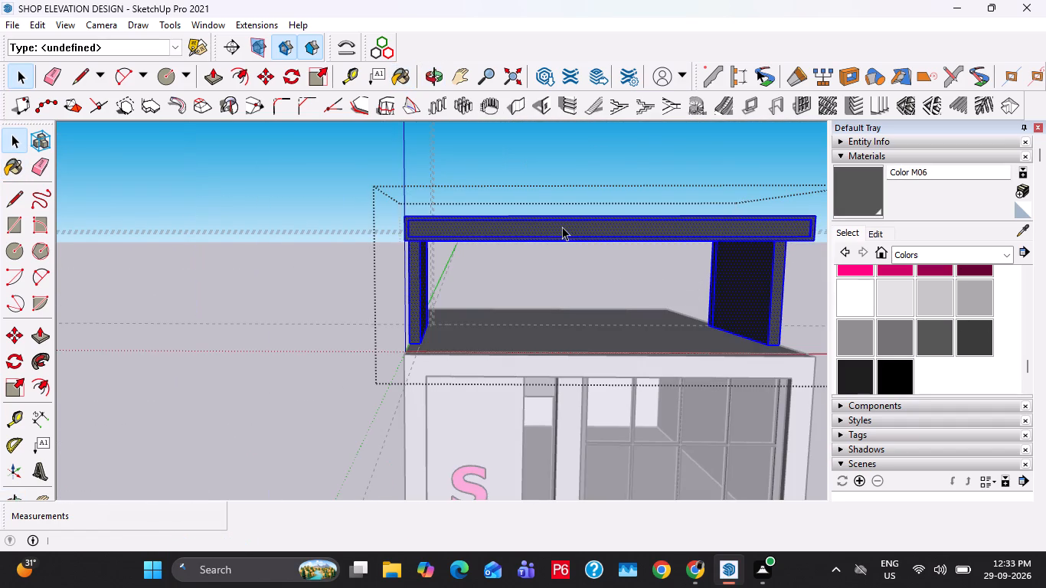
click(562, 227)
click(868, 191)
click(706, 231)
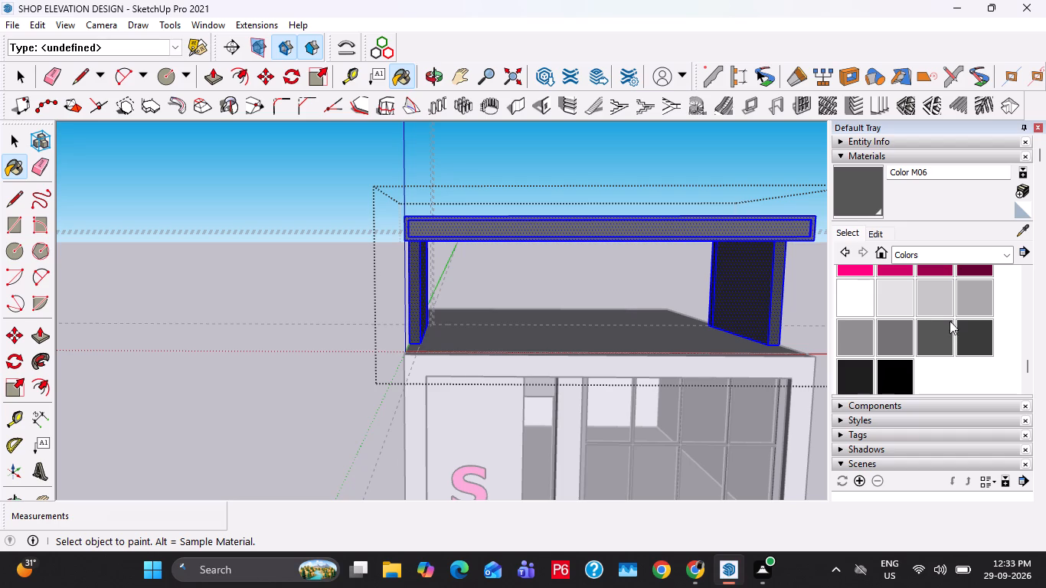
click(938, 328)
click(662, 216)
click(659, 227)
key(space)
scroll(571, 219, down, 7)
key(Escape)
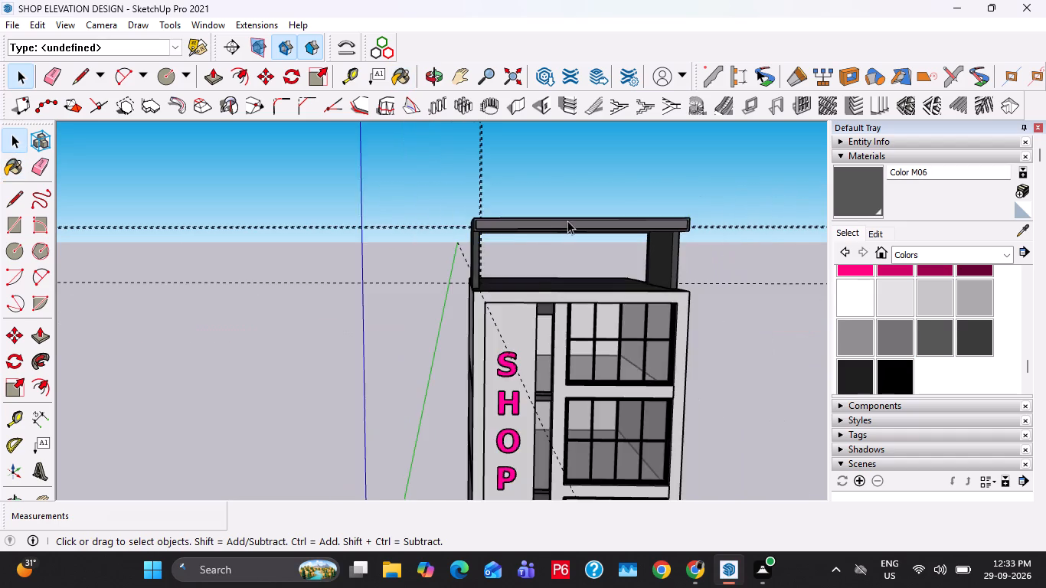
key(Escape)
Examine the reference photo's facade and ground-floor entrance against the modelled building.
scroll(557, 222, down, 5)
shift+middle_drag(590, 328, 518, 318)
scroll(521, 300, down, 1)
middle_drag(522, 343, 528, 243)
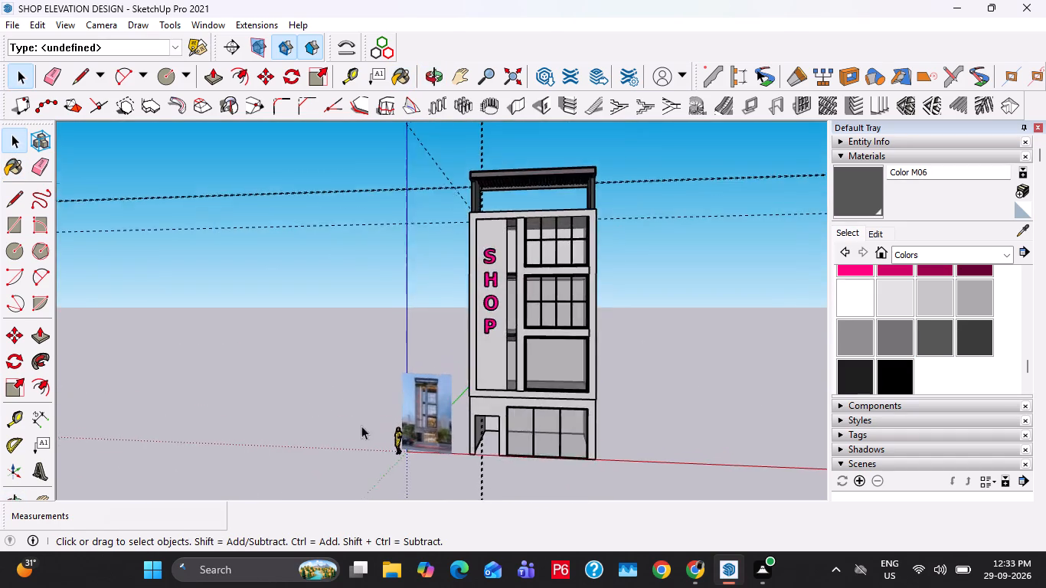
scroll(362, 432, up, 20)
scroll(362, 432, up, 1)
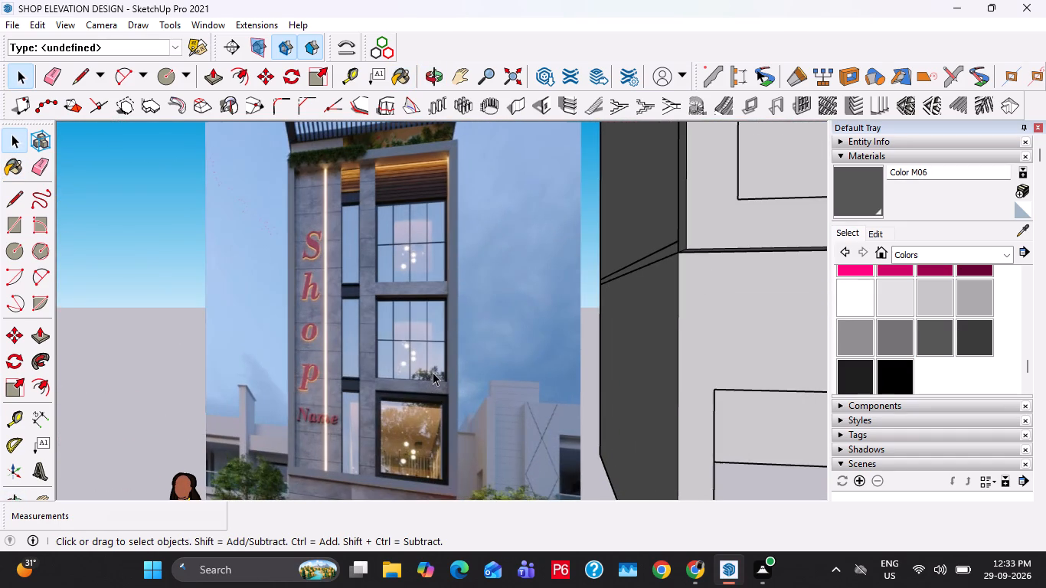
scroll(433, 372, down, 6)
scroll(433, 261, up, 7)
scroll(407, 243, down, 5)
shift+middle_drag(438, 394, 414, 271)
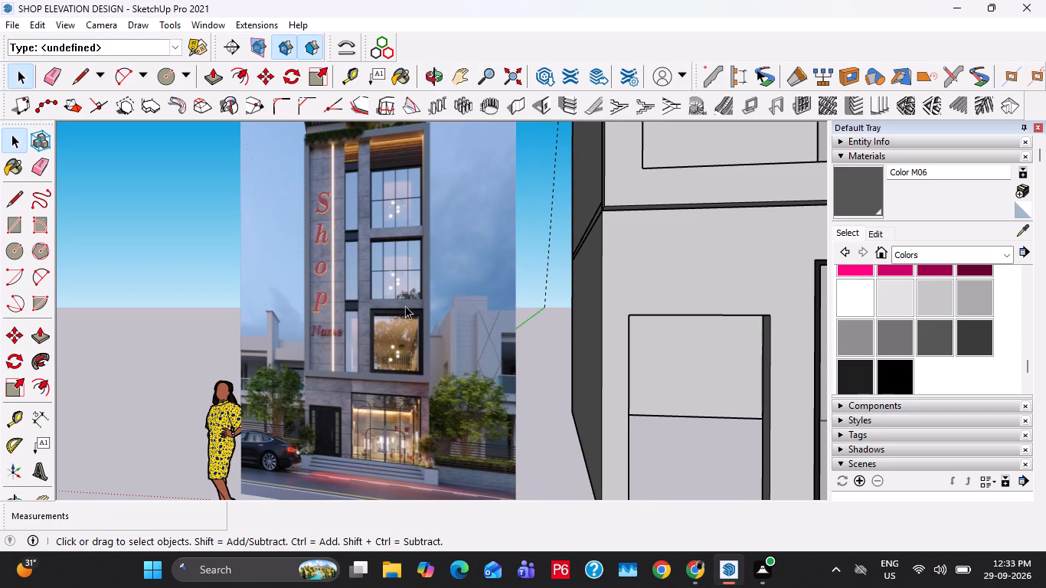
Save the model.
key(ctrl+s)
Check the model's ground-floor openings, switch to Chrome and open the 3D Warehouse site in a new tab.
scroll(406, 308, down, 8)
shift+middle_drag(667, 358, 455, 355)
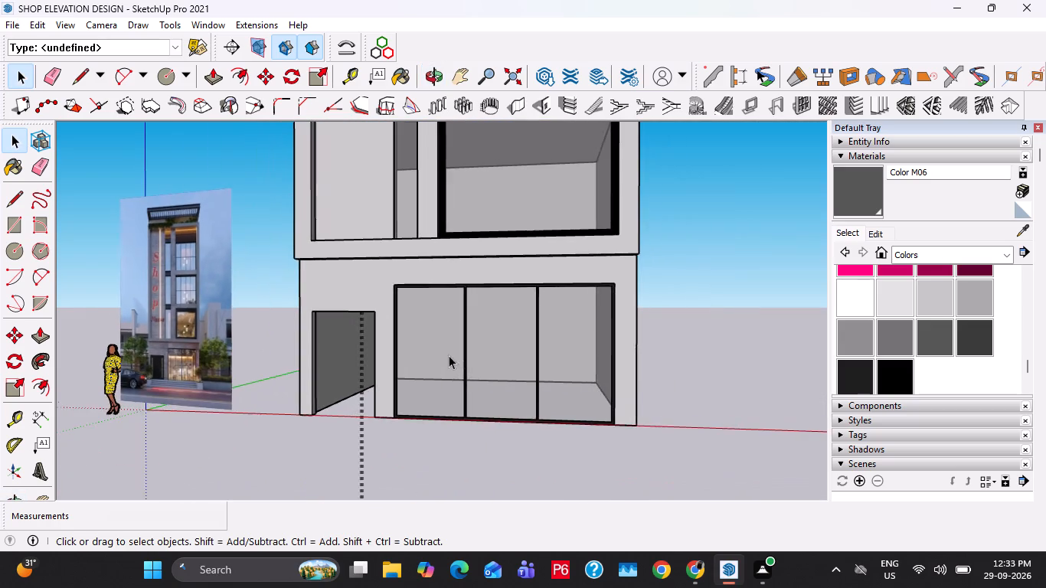
scroll(449, 355, down, 2)
click(704, 567)
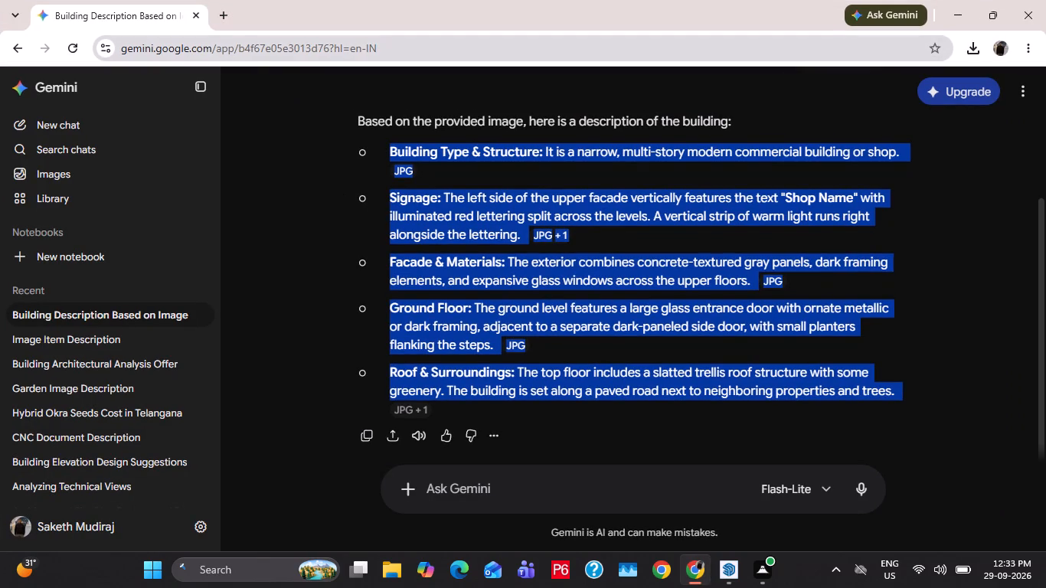
click(235, 21)
click(228, 17)
click(227, 36)
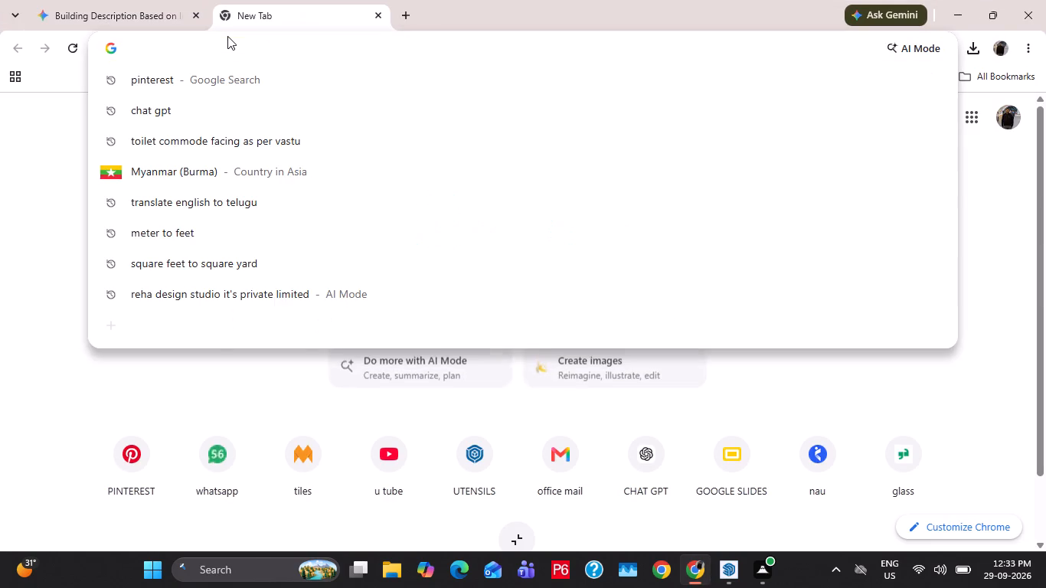
key(3)
key(d)
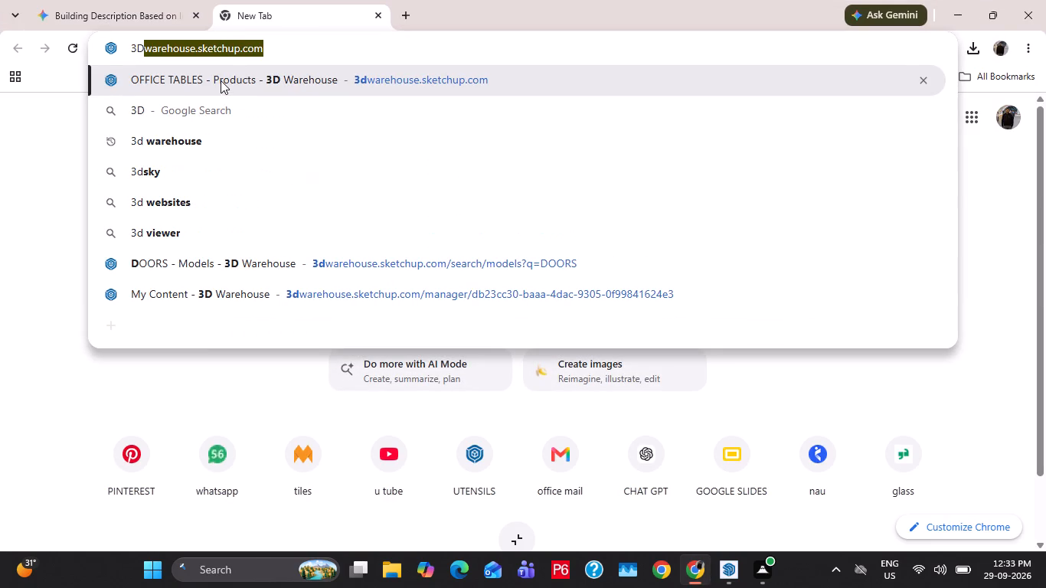
click(221, 80)
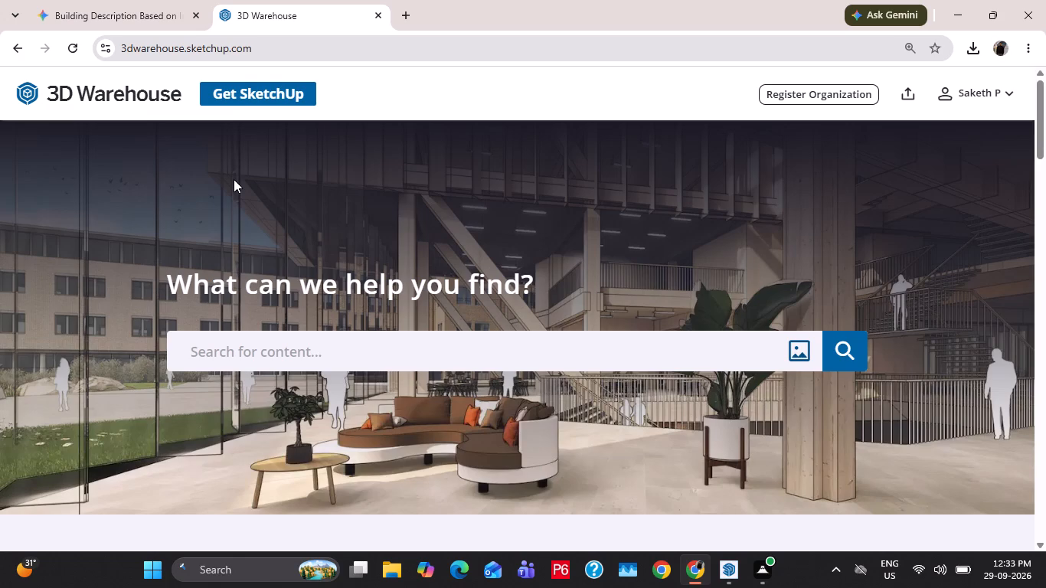
Search 3D Warehouse for DOOR and browse the models for a suitable entrance door.
click(245, 361)
key(d)
text(OOR)
key(Return)
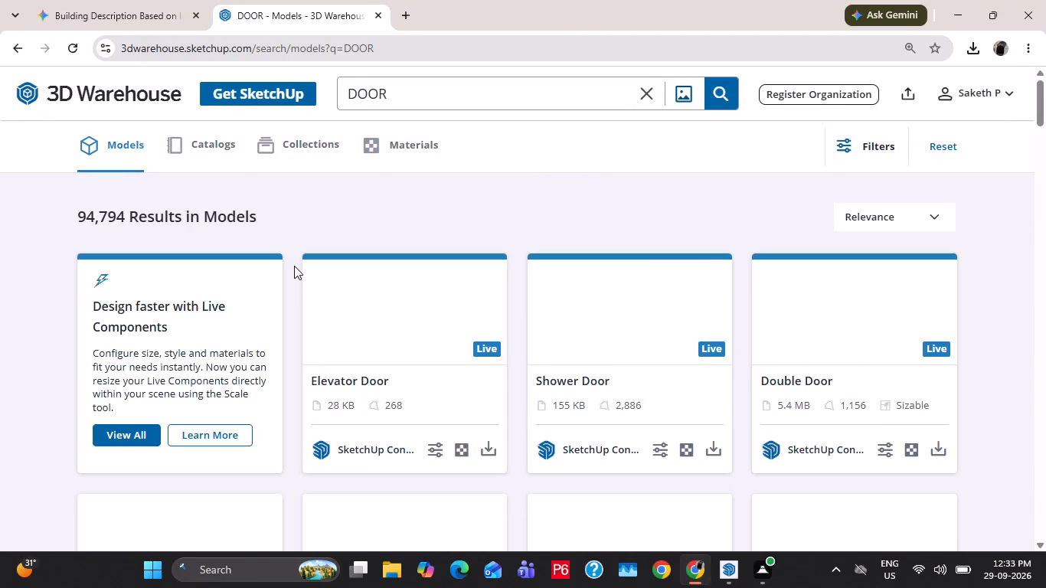
scroll(564, 350, down, 3)
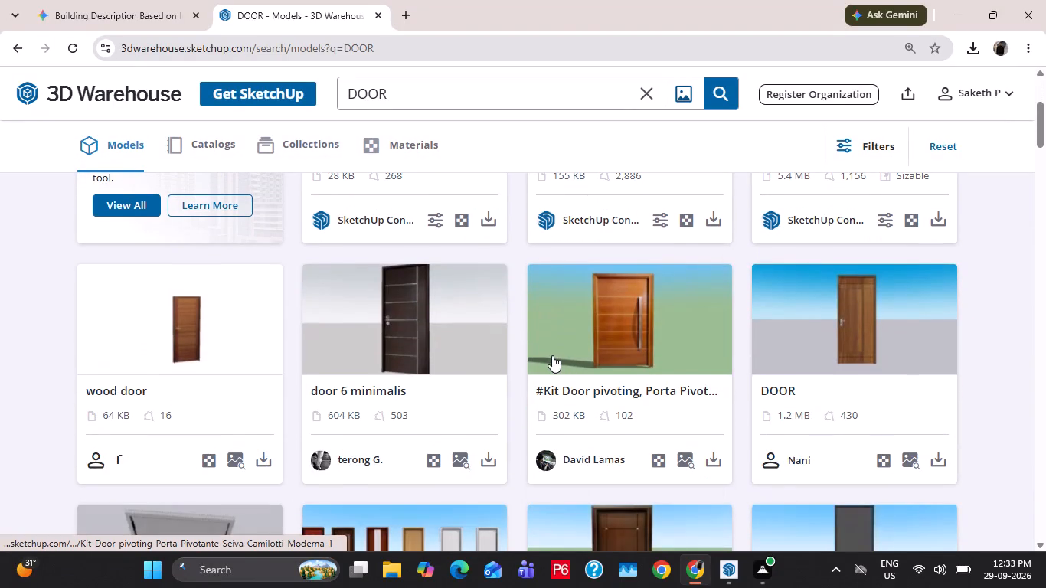
scroll(555, 355, down, 7)
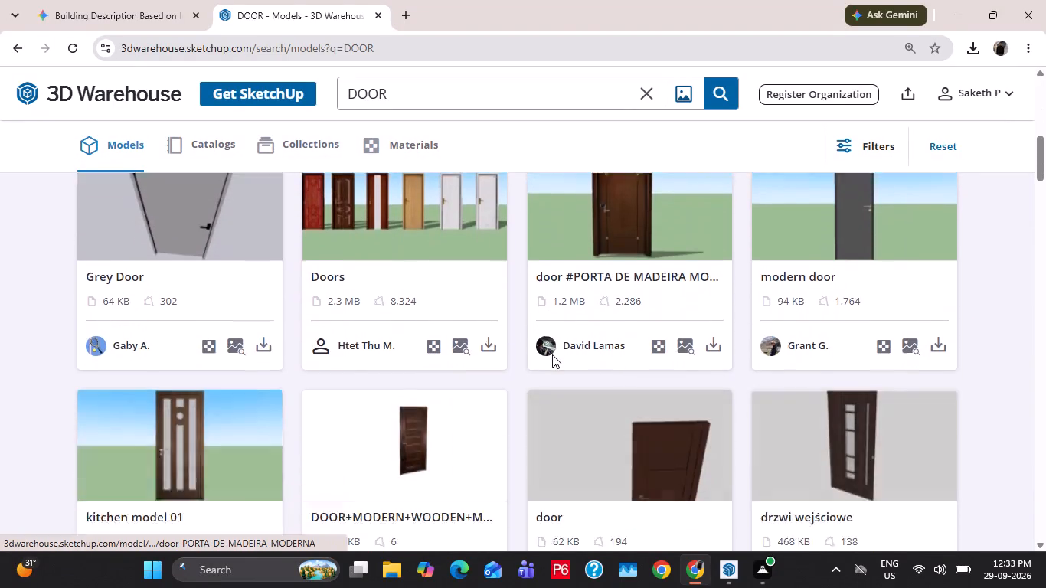
scroll(551, 354, down, 6)
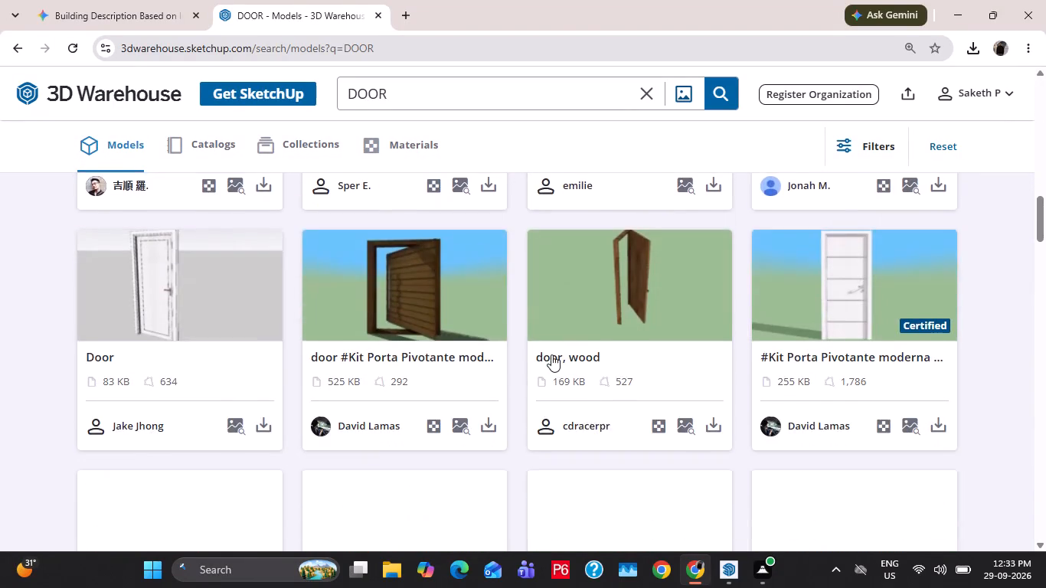
scroll(551, 354, down, 1)
scroll(460, 296, down, 2)
Change the 3D Warehouse search to DOOR DOUBLE and browse the double-door models.
click(424, 100)
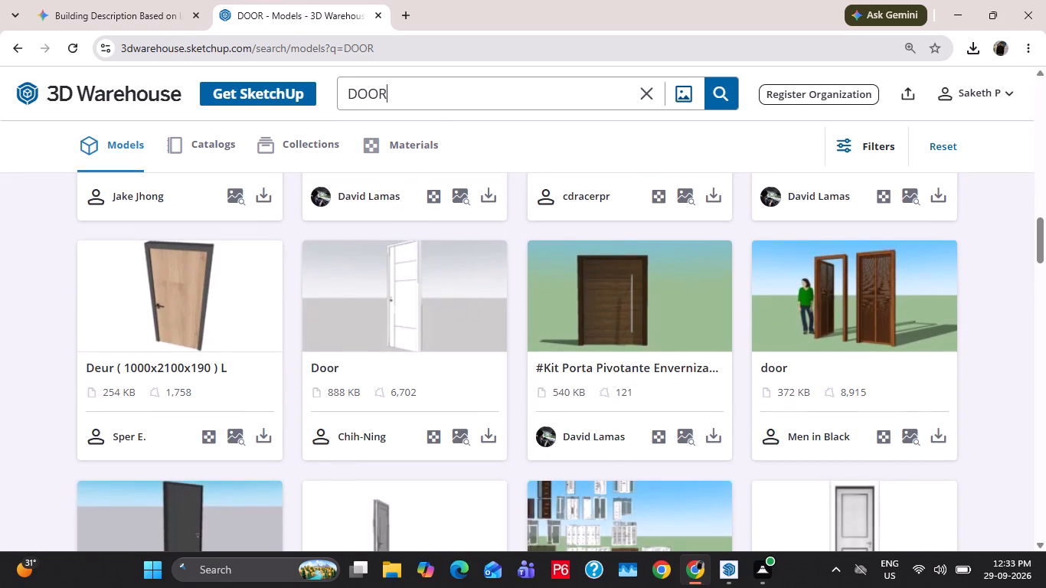
key(space)
text(DU)
key(backslash)
key(BackSpace)
key(BackSpace)
key(i)
key(BackSpace)
key(o)
text(UB)
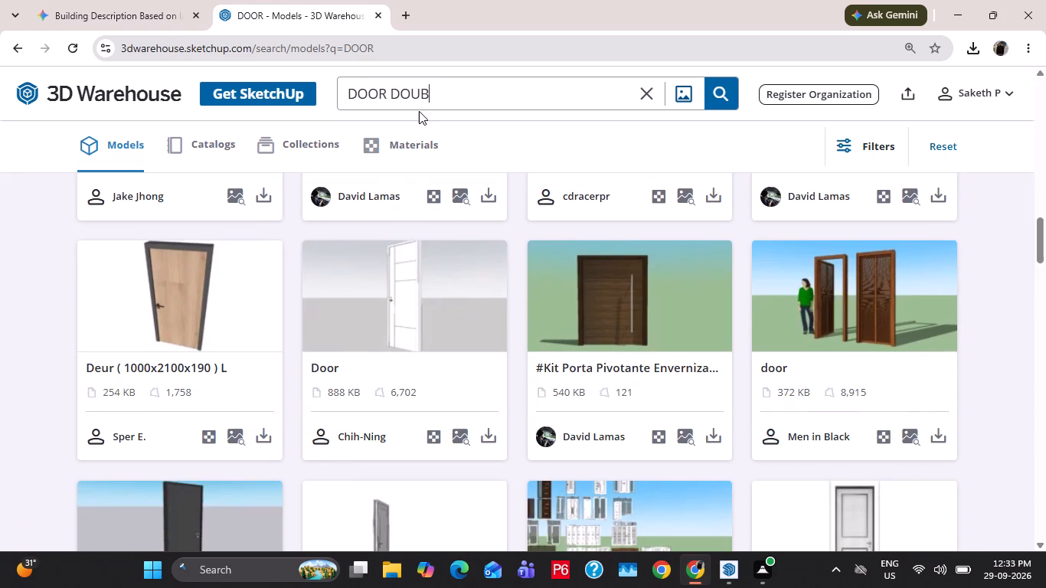
text(LE)
key(Return)
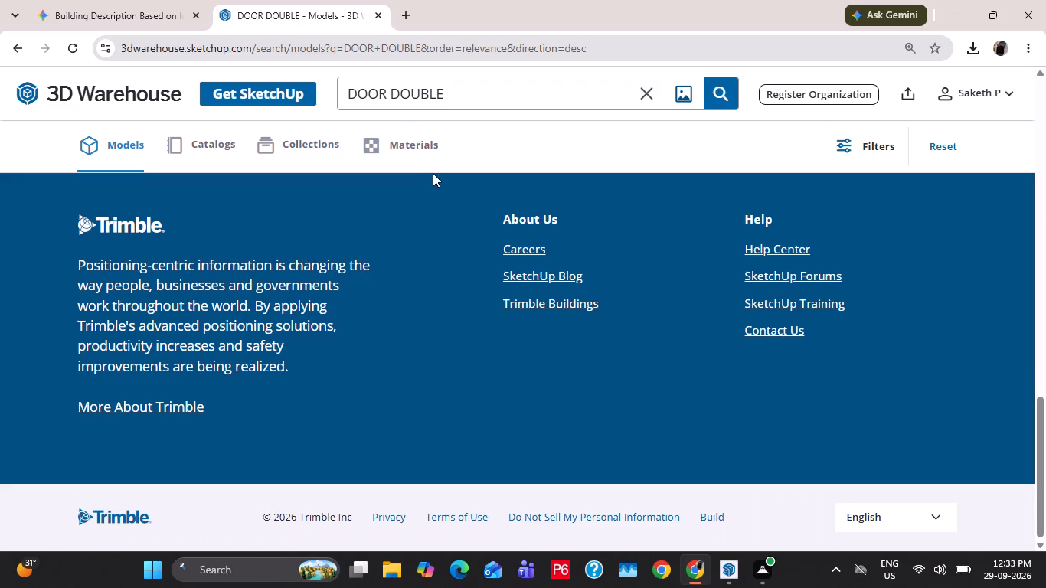
scroll(490, 296, up, 4)
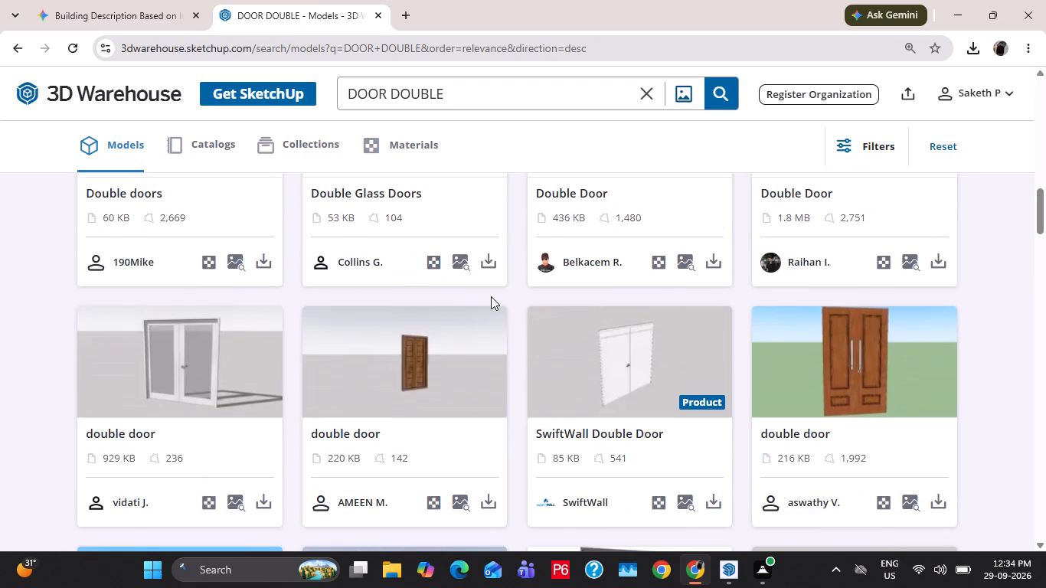
Download the 50 KB dark brown panelled Double door model from the 3D Warehouse results.
scroll(491, 296, up, 9)
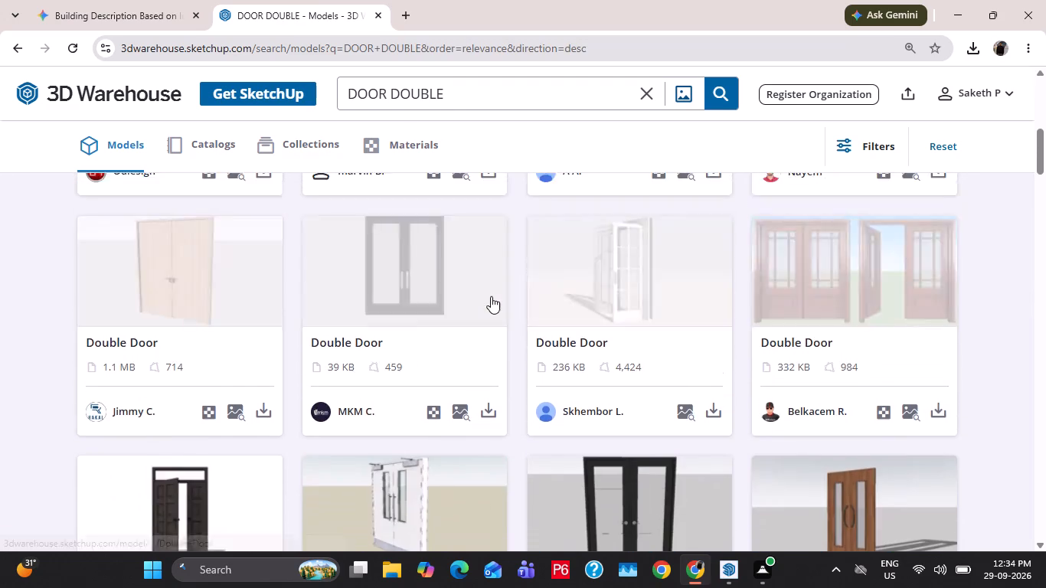
scroll(491, 296, up, 3)
click(498, 462)
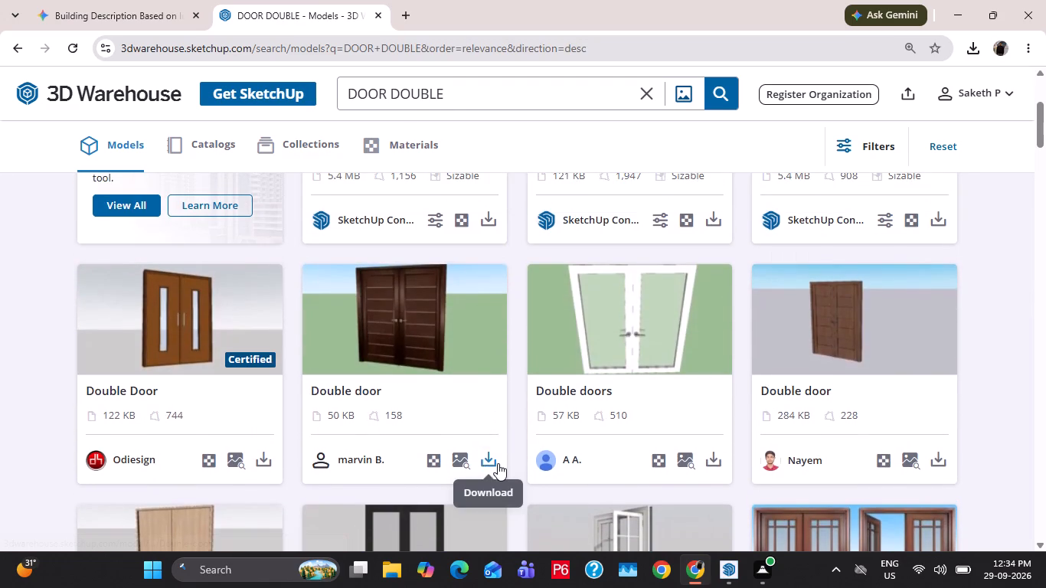
click(522, 321)
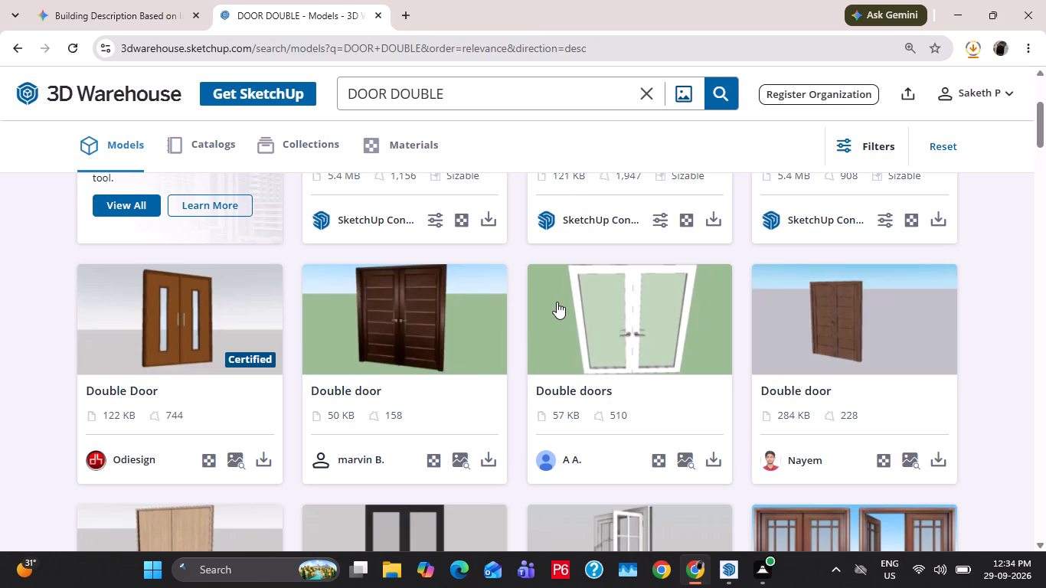
Import the downloaded Elegant+door(double).skp into the SketchUp model, placing it beside the ground-floor shopfront.
drag(868, 103, 804, 527)
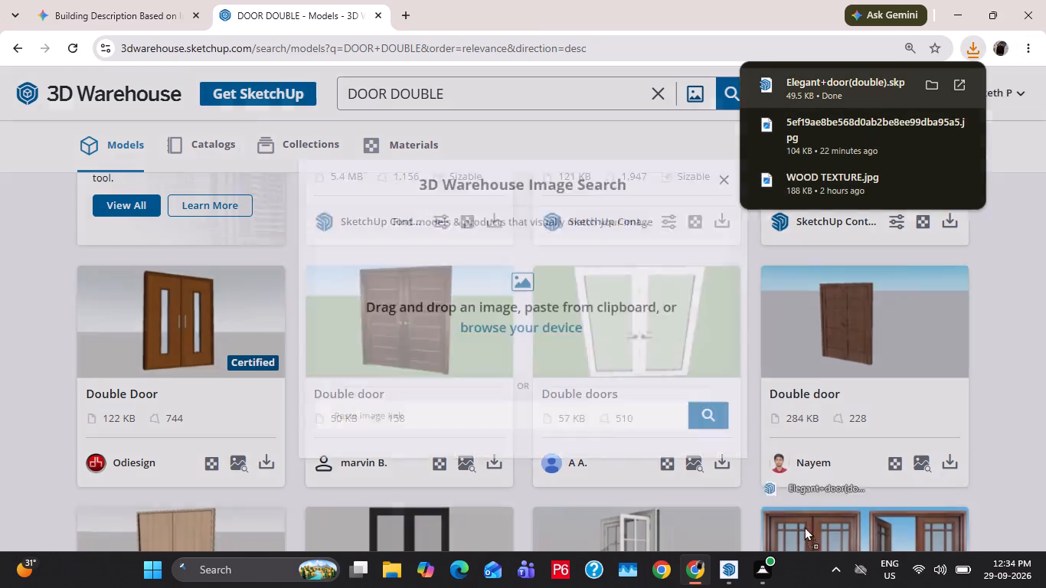
drag(804, 527, 568, 436)
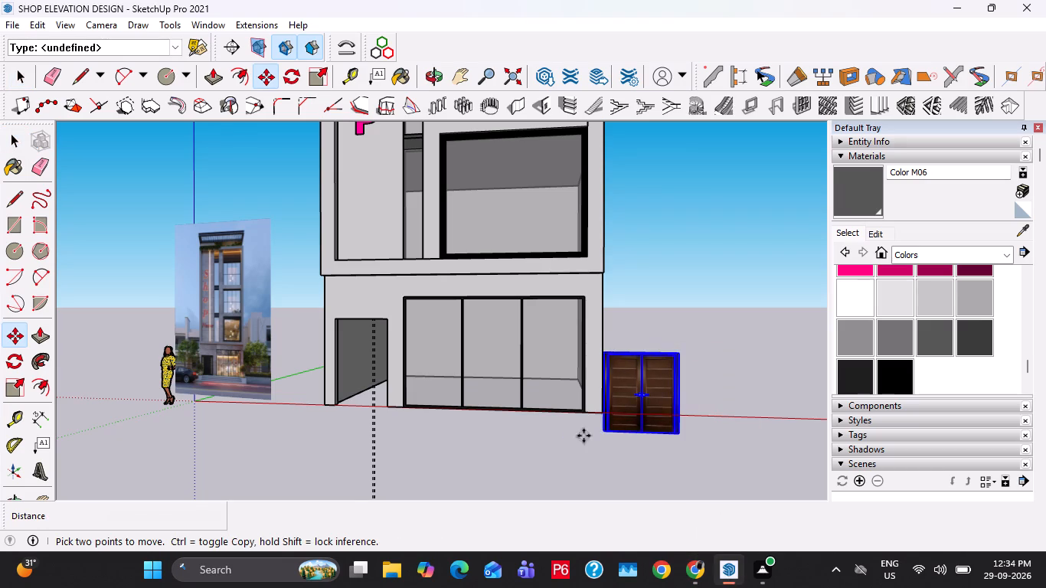
Move the double door by its bottom corner to the bottom outer corner of the small ground-floor door opening.
scroll(618, 419, up, 10)
middle_drag(593, 403, 721, 557)
middle_drag(650, 260, 518, 239)
scroll(574, 387, up, 5)
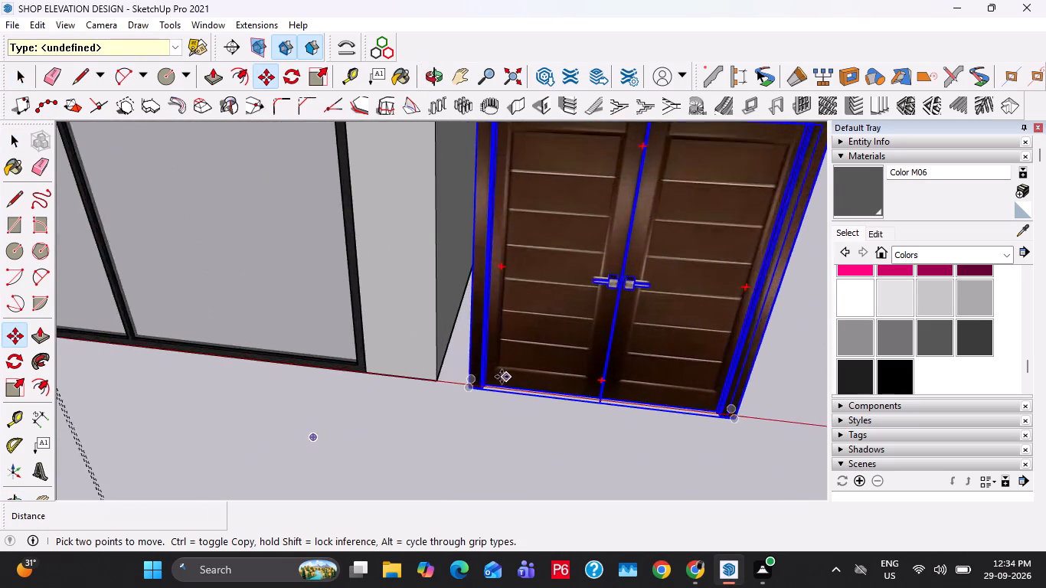
scroll(502, 377, up, 8)
middle_drag(458, 387, 561, 380)
scroll(471, 400, up, 3)
click(438, 400)
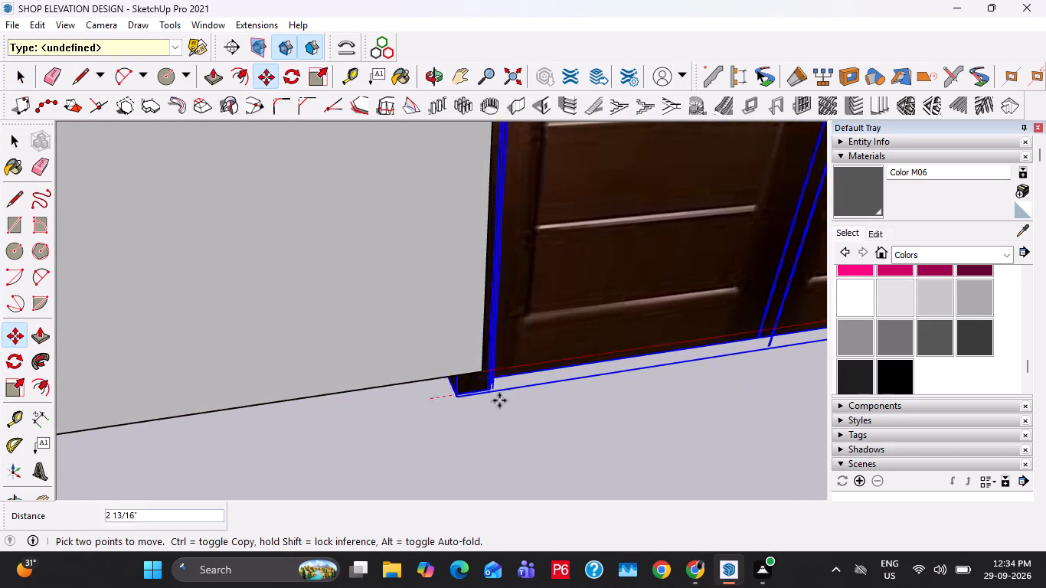
scroll(642, 397, down, 13)
middle_drag(220, 360, 232, 354)
scroll(227, 352, down, 10)
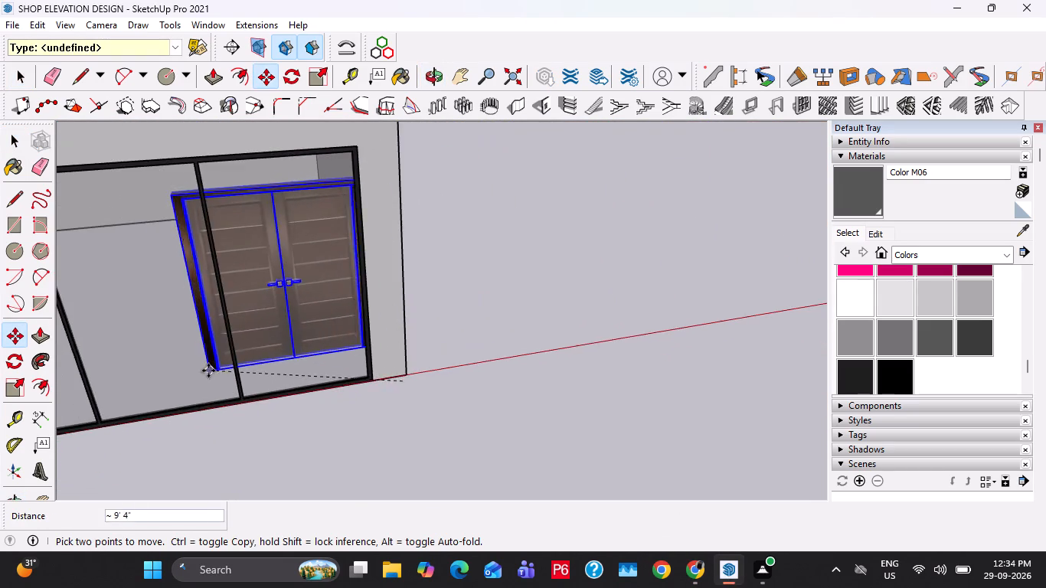
shift+middle_drag(208, 371, 603, 305)
scroll(183, 404, up, 3)
click(170, 420)
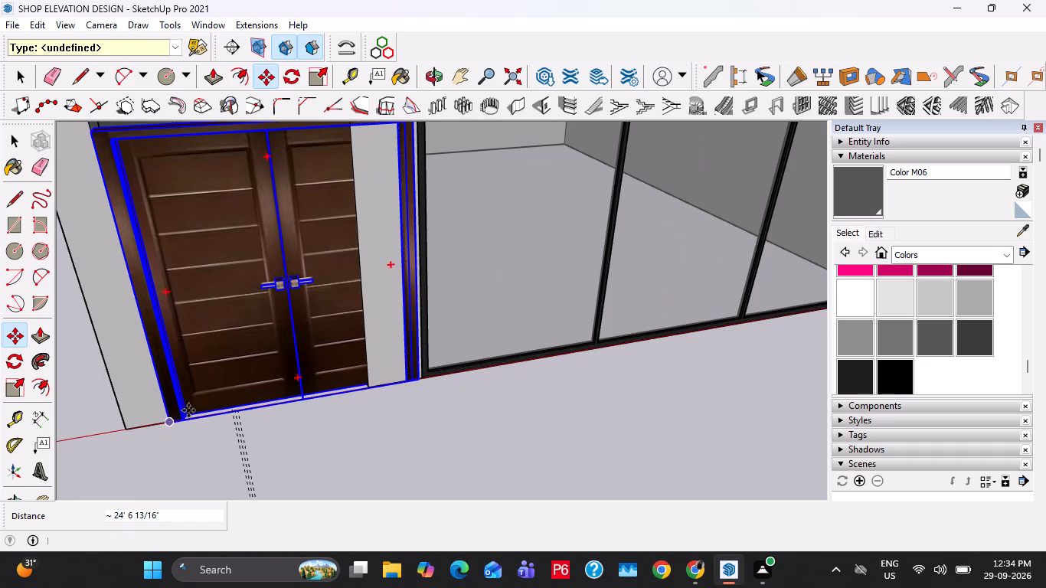
key(space)
Scale the double door down uniformly to match the width of the door opening.
scroll(268, 348, down, 4)
key(s)
scroll(341, 217, up, 4)
middle_drag(341, 226, 353, 311)
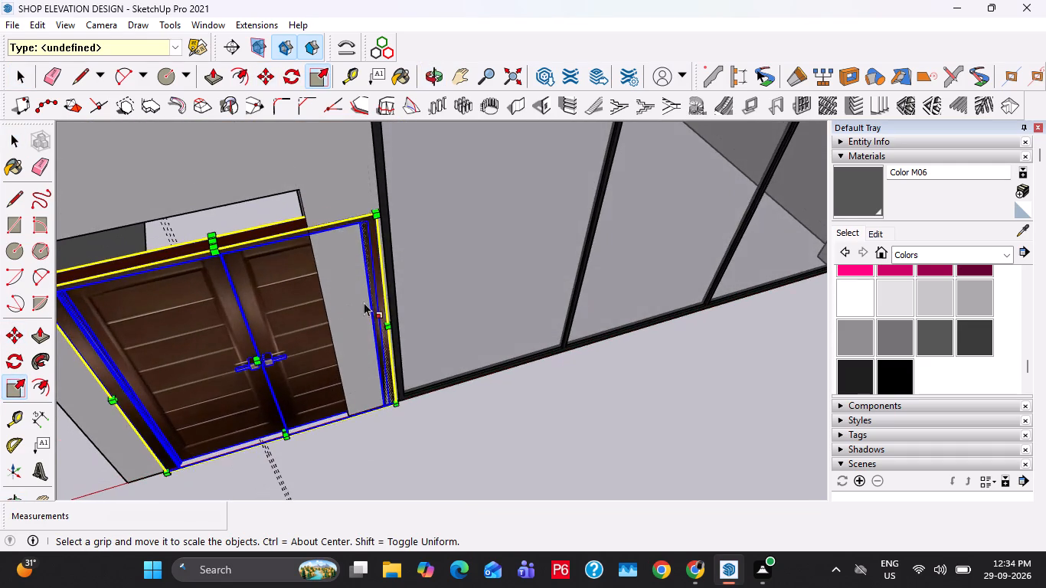
key(k)
scroll(369, 217, up, 4)
click(370, 196)
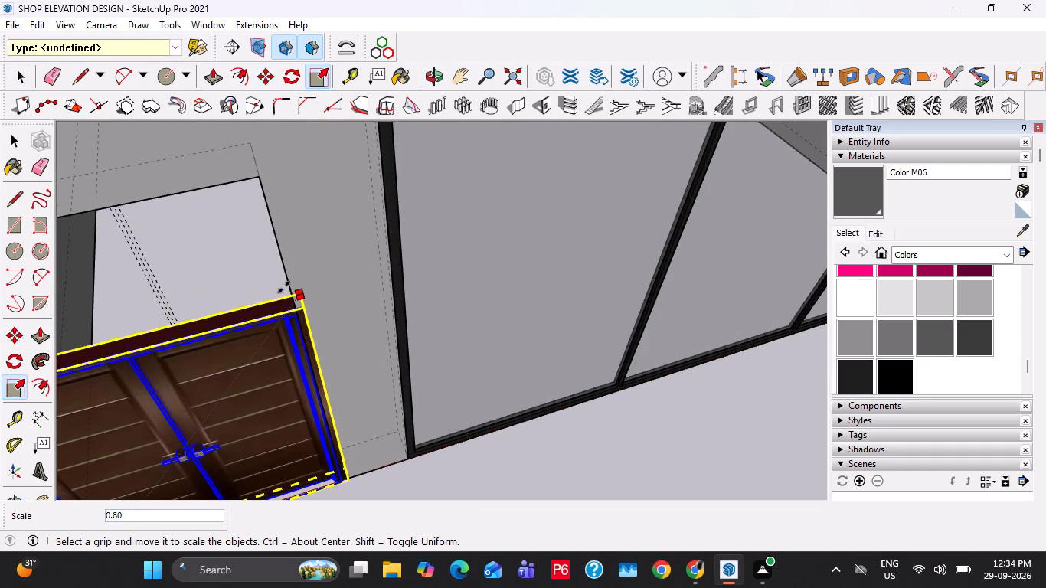
click(283, 287)
scroll(123, 354, up, 3)
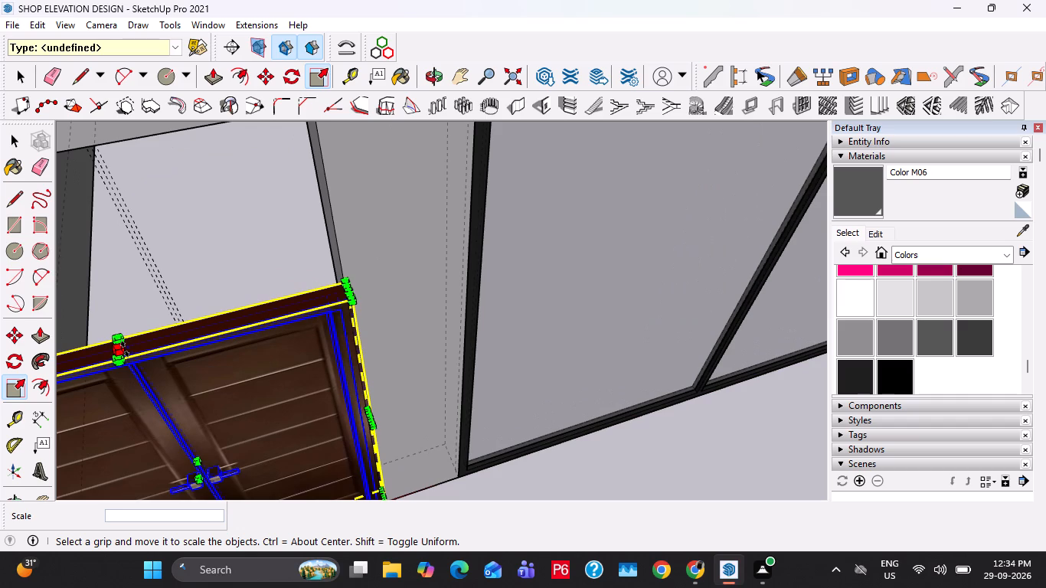
Scale the double door vertically along the blue axis up to the top edge of the door opening.
click(125, 349)
scroll(125, 348, down, 2)
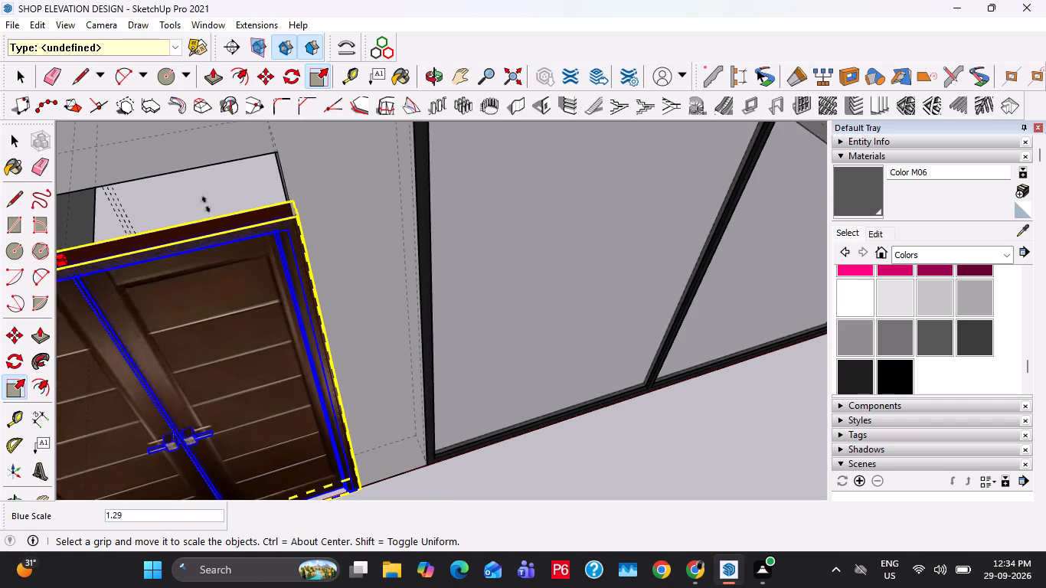
click(260, 156)
key(space)
key(k)
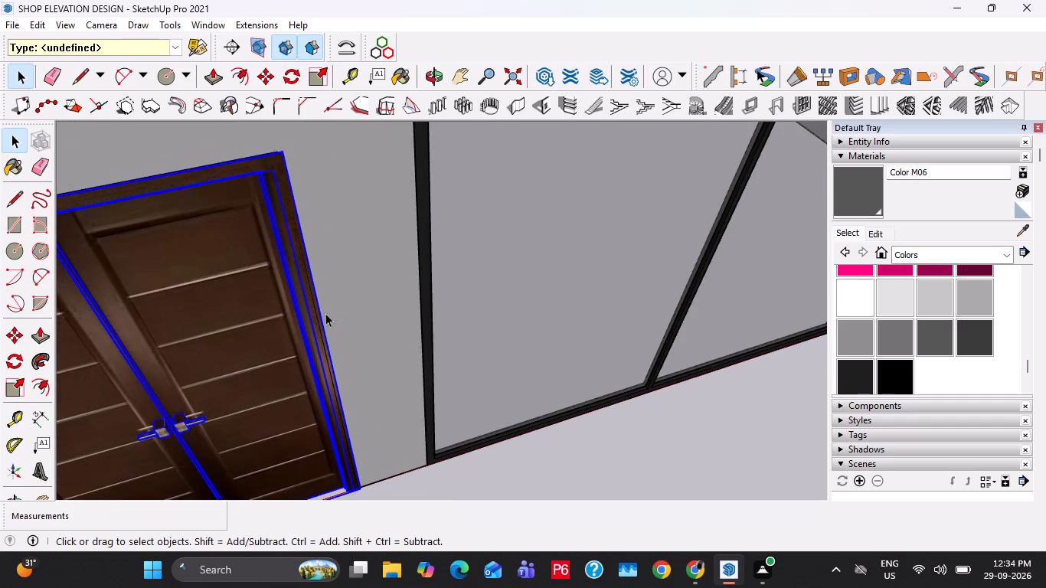
middle_drag(325, 313, 263, 215)
scroll(273, 240, down, 7)
click(365, 466)
Draw a 25' by 25' rectangle across the building's underside from corner to corner.
scroll(325, 398, down, 4)
middle_drag(400, 409, 375, 351)
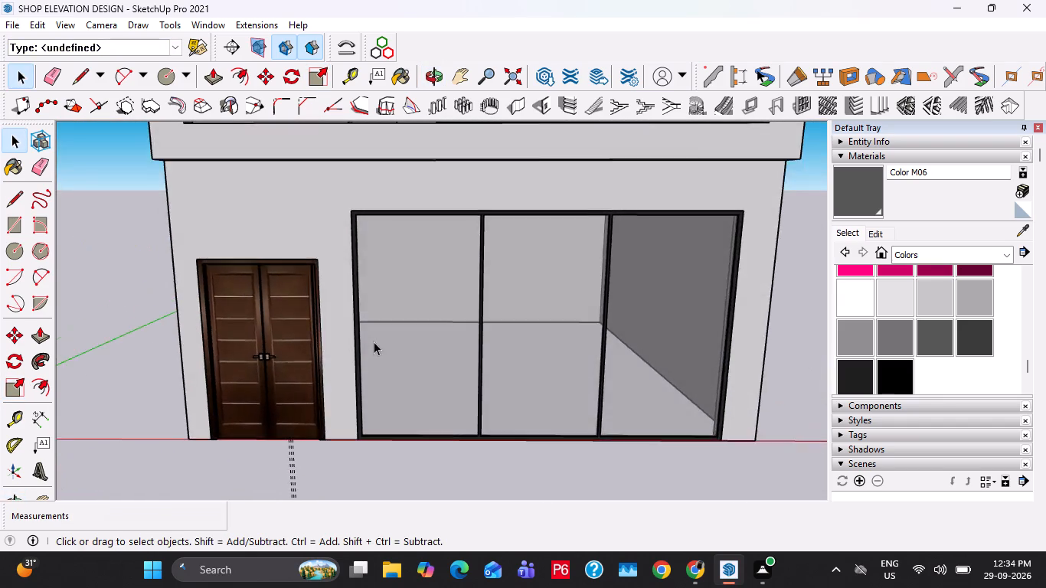
scroll(374, 341, down, 4)
middle_drag(463, 387, 560, 354)
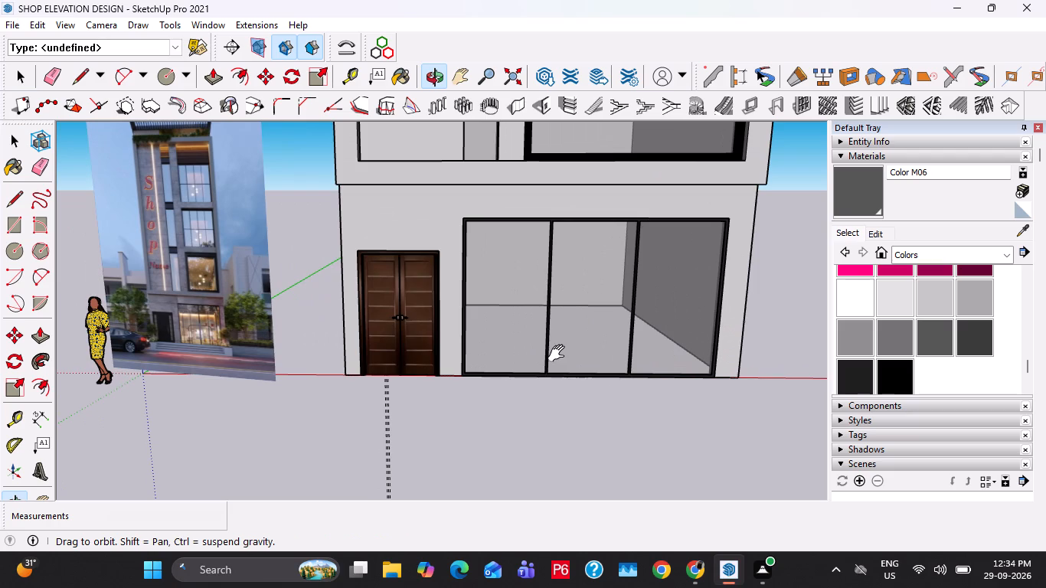
middle_drag(560, 354, 611, 380)
key(r)
scroll(388, 396, up, 5)
click(350, 386)
middle_drag(340, 310, 592, 103)
shift+middle_drag(248, 482, 584, 207)
click(556, 271)
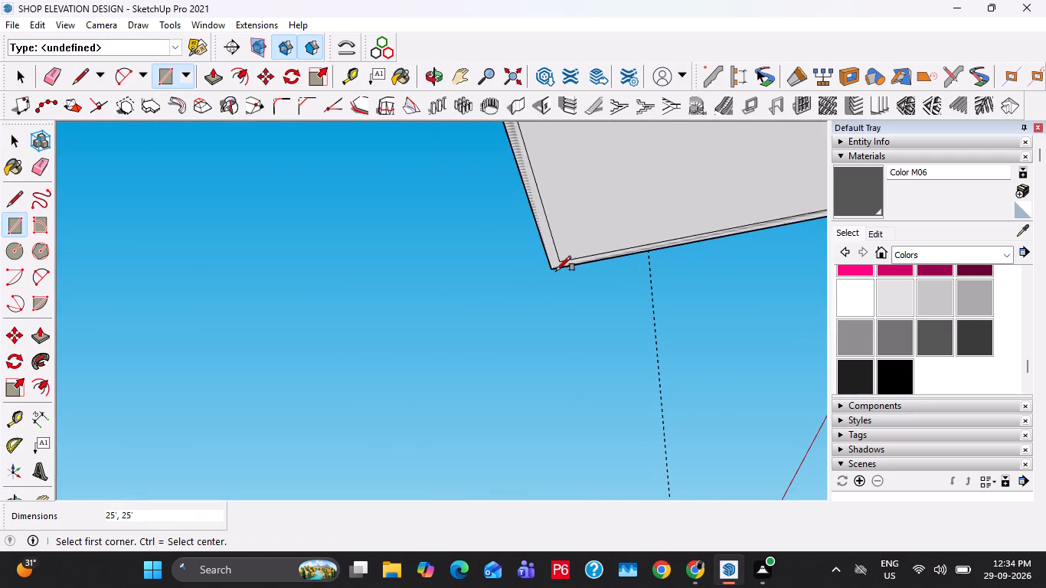
Push/Pull the building's underside rectangle downward by 2' to form a plinth.
scroll(469, 282, down, 5)
key(space)
click(567, 201)
key(p)
click(567, 201)
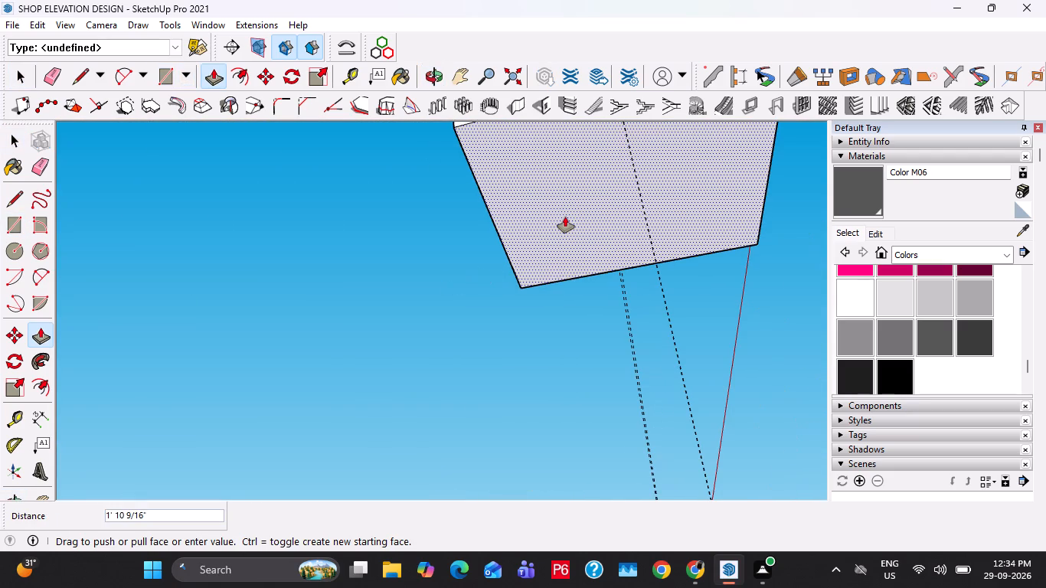
text(2')
key(Return)
Select the whole plinth block under the building and make it a group.
middle_drag(594, 248, 316, 430)
key(space)
triple_click(361, 375)
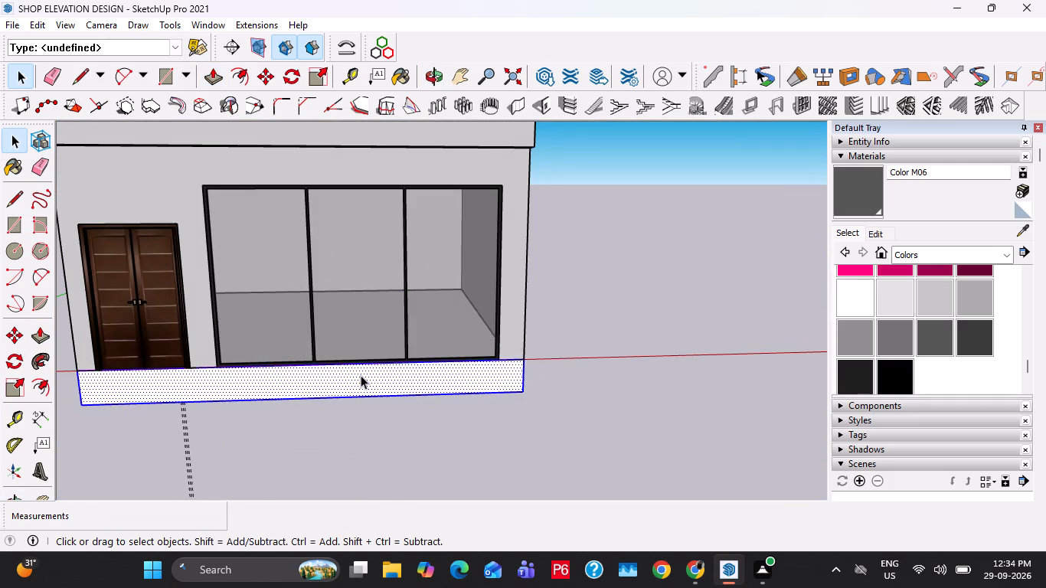
right_click(361, 375)
click(427, 238)
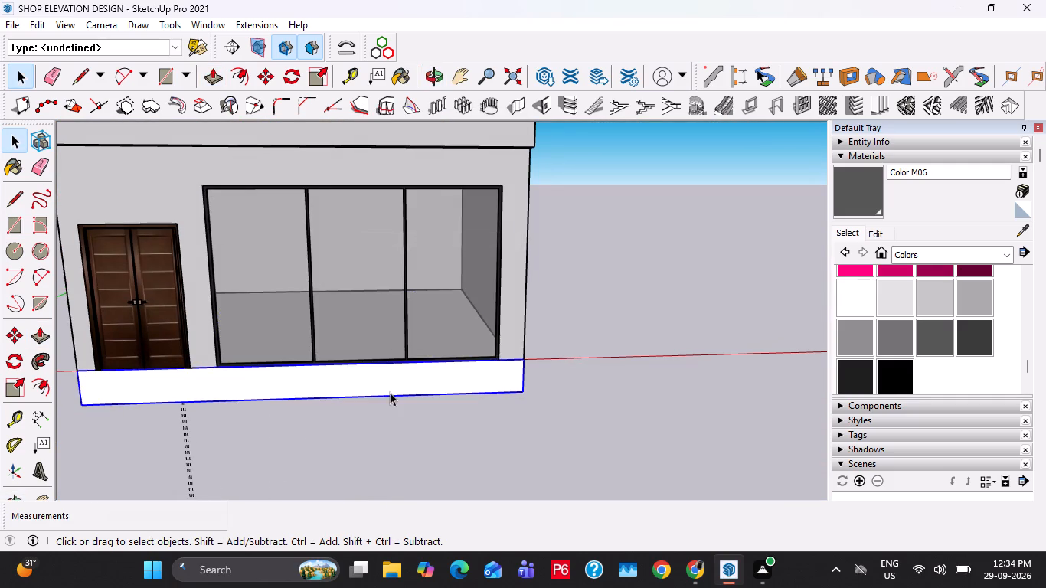
Open the plinth group and extend its front face outward by 3' with Push/Pull.
double_click(390, 392)
click(389, 383)
key(p)
click(389, 383)
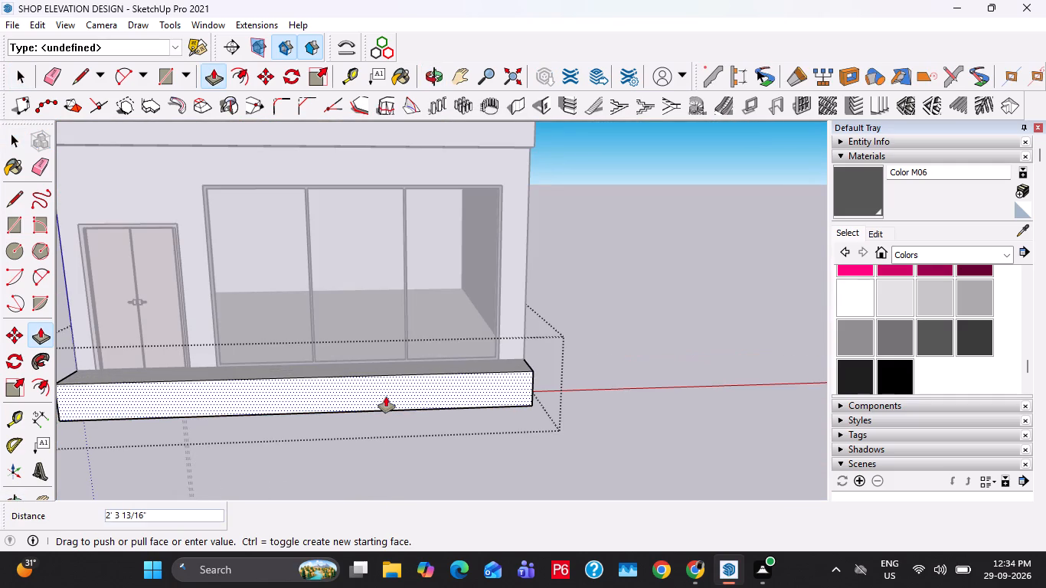
text(3')
key(Return)
key(space)
scroll(399, 389, down, 5)
key(Escape)
Place a vertical guide on the plinth's front face, 1' in from the end edge on the door side.
shift+middle_drag(273, 410, 500, 410)
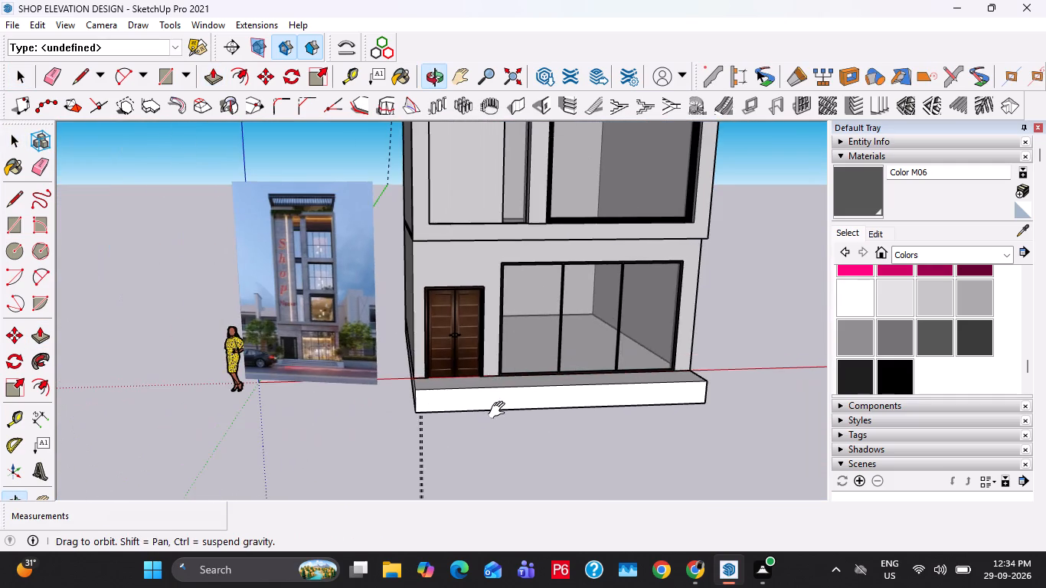
shift+middle_drag(500, 410, 501, 410)
scroll(485, 406, up, 7)
shift+middle_drag(495, 401, 558, 409)
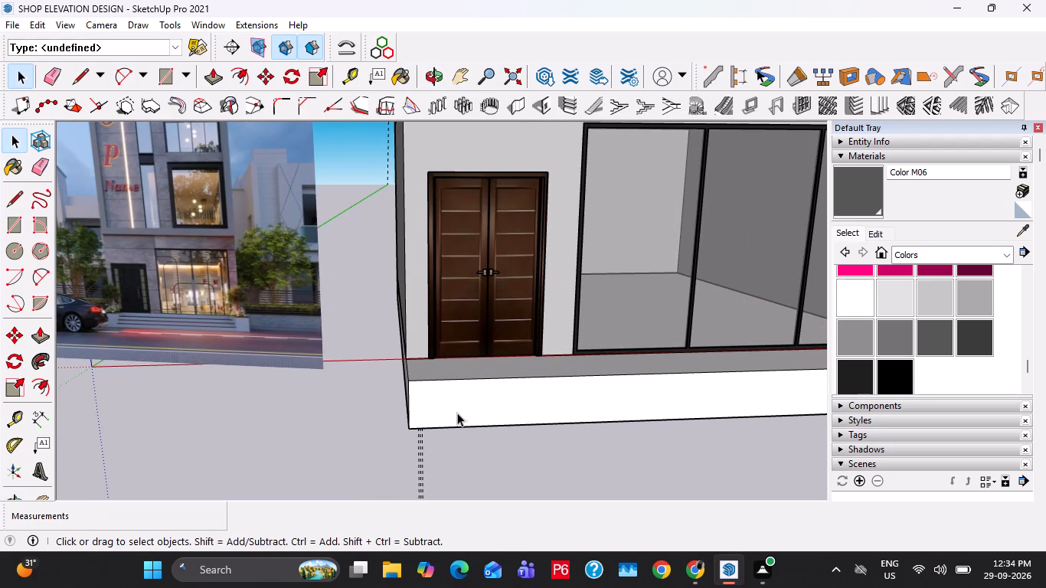
key(t)
click(411, 400)
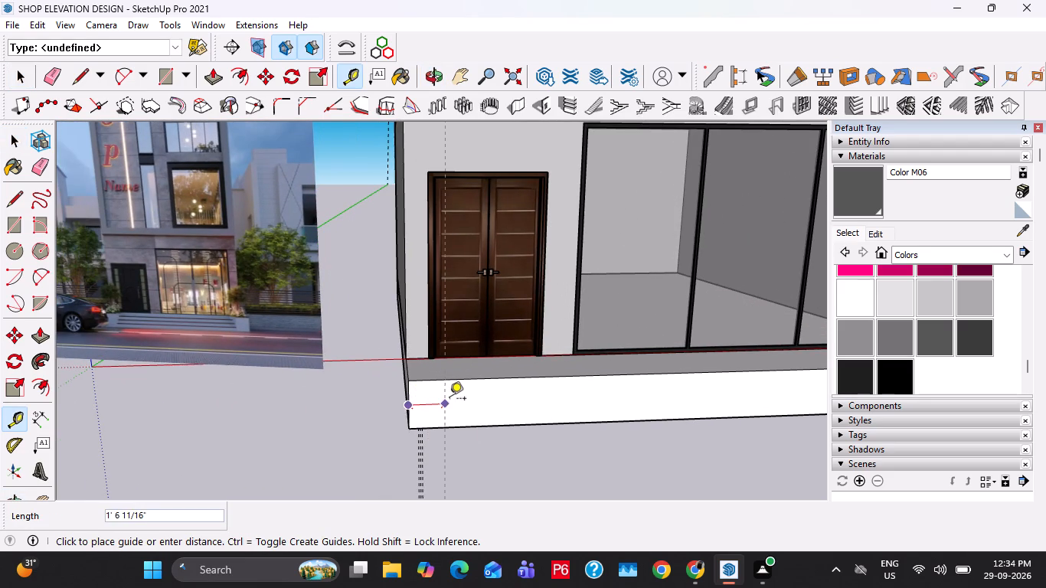
text(1')
key(Return)
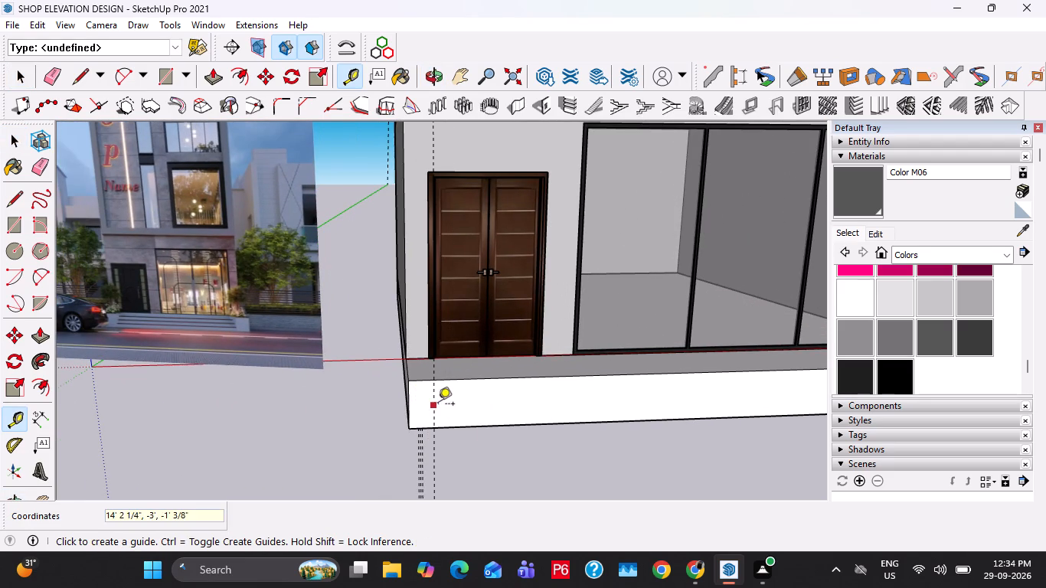
Place a second vertical guide at the plinth's front corner on the shopfront side.
click(438, 405)
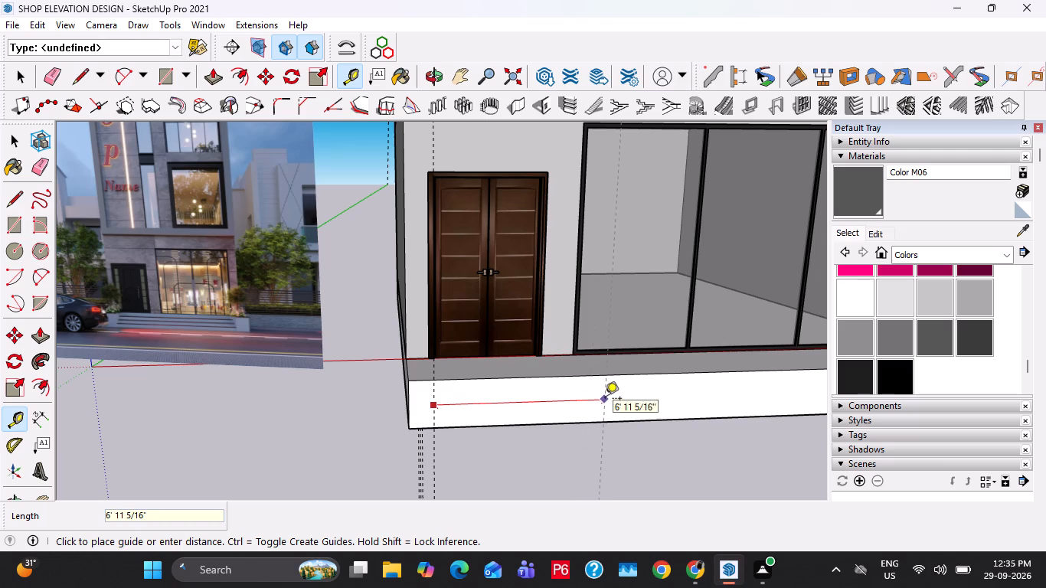
shift+middle_drag(682, 395, 521, 426)
scroll(513, 423, down, 2)
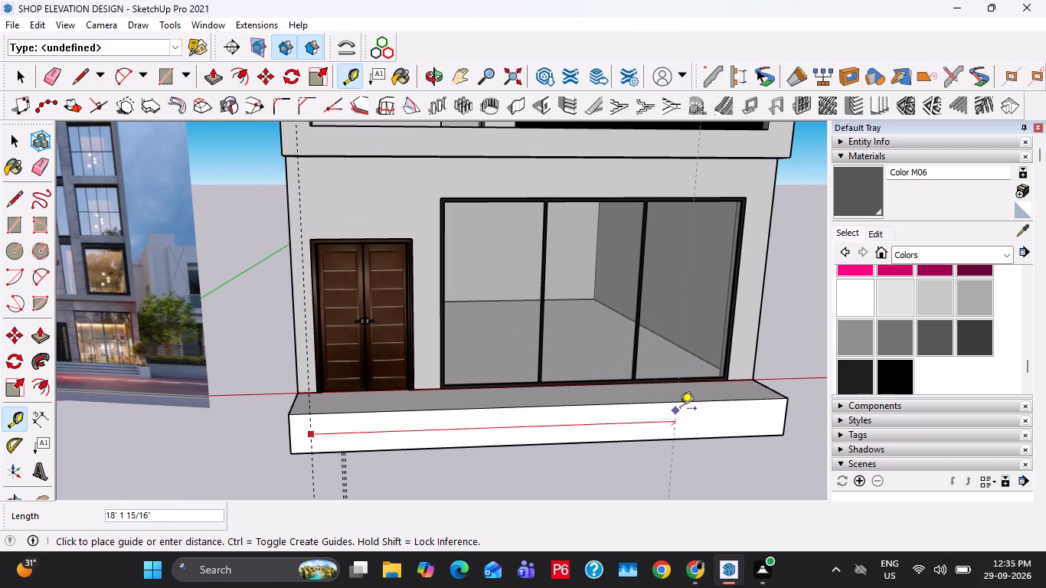
click(783, 397)
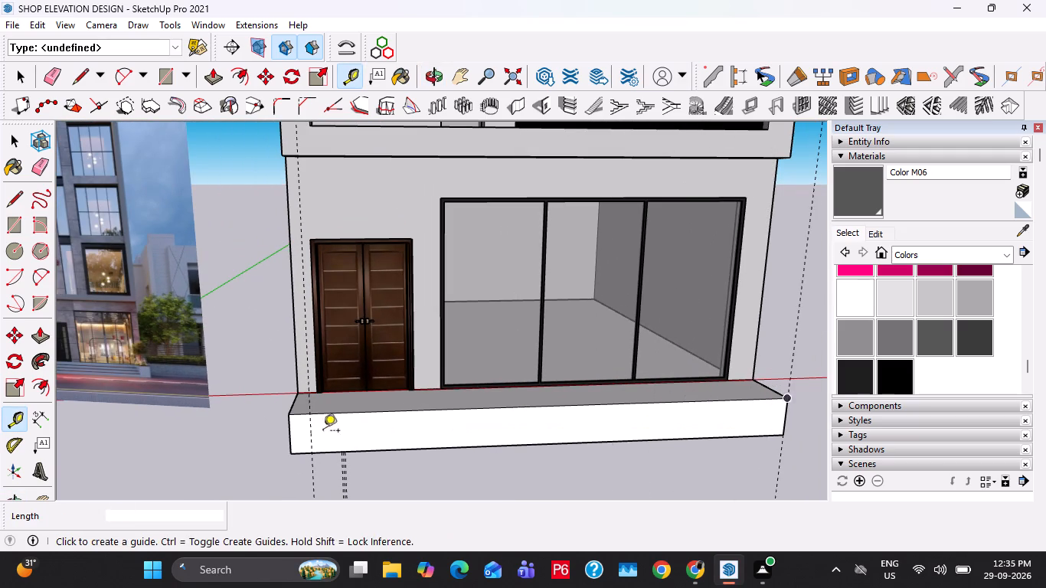
Place a horizontal guide on the plinth's front face, 1' below its top edge.
middle_drag(322, 432, 333, 472)
middle_drag(415, 454, 521, 482)
scroll(482, 436, up, 3)
double_click(479, 446)
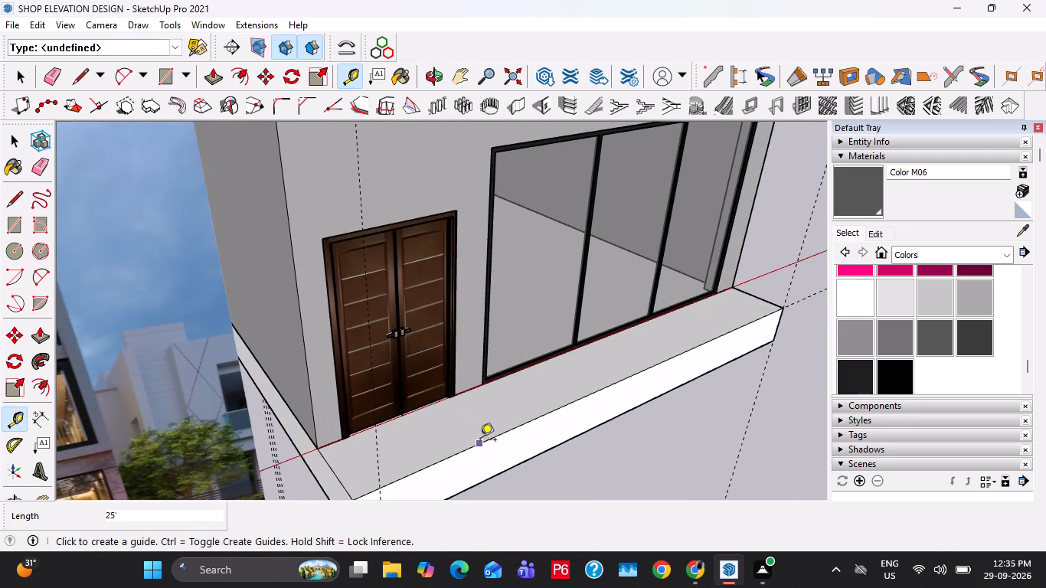
click(480, 441)
middle_click(616, 474)
key(1)
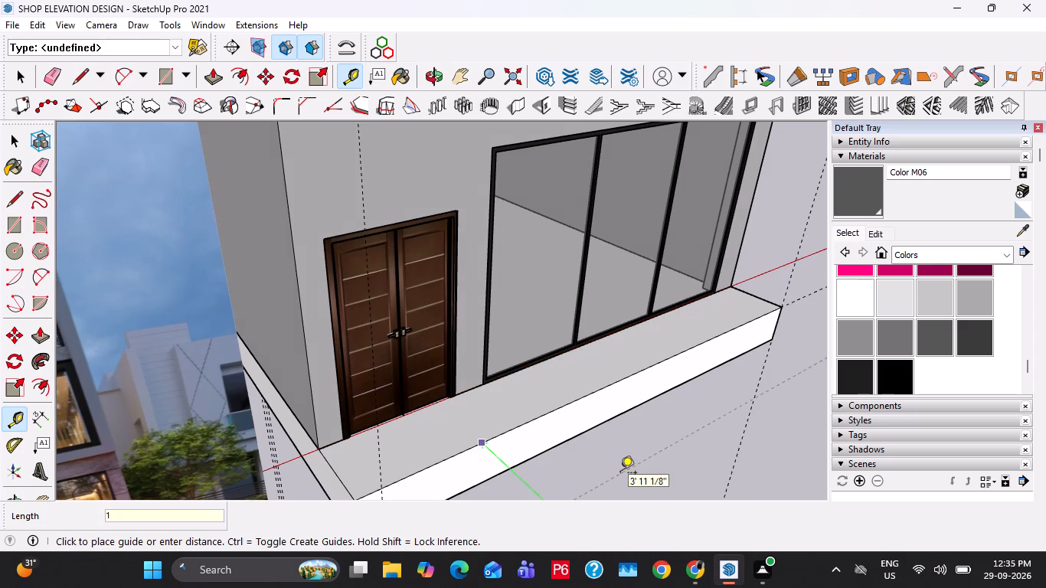
key(apostrophe)
key(Return)
key(space)
Draw a rectangle about 23' 7" by 1' on the plinth's front face, between the top edge and the horizontal guide.
key(r)
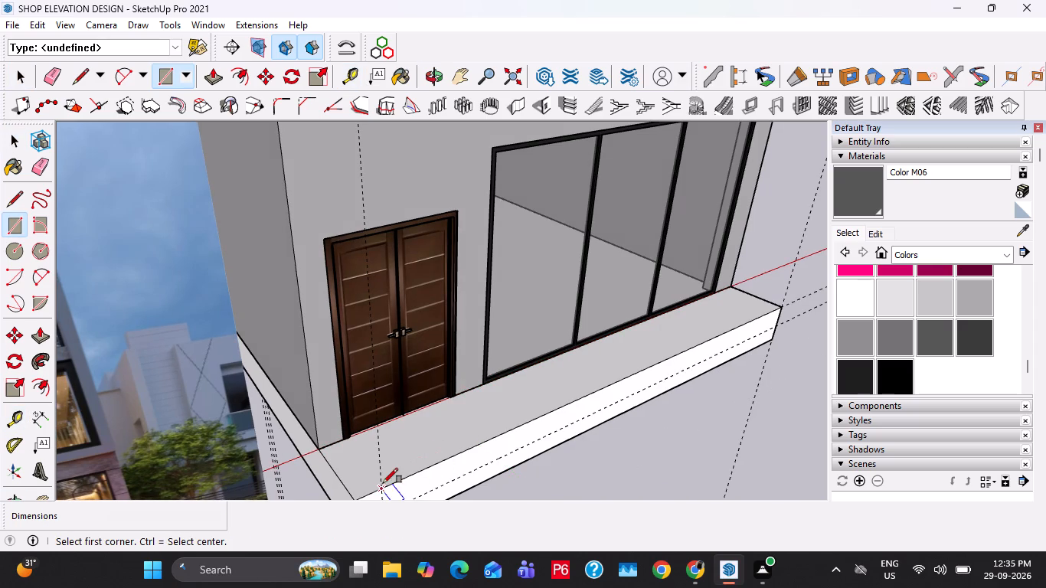
click(383, 487)
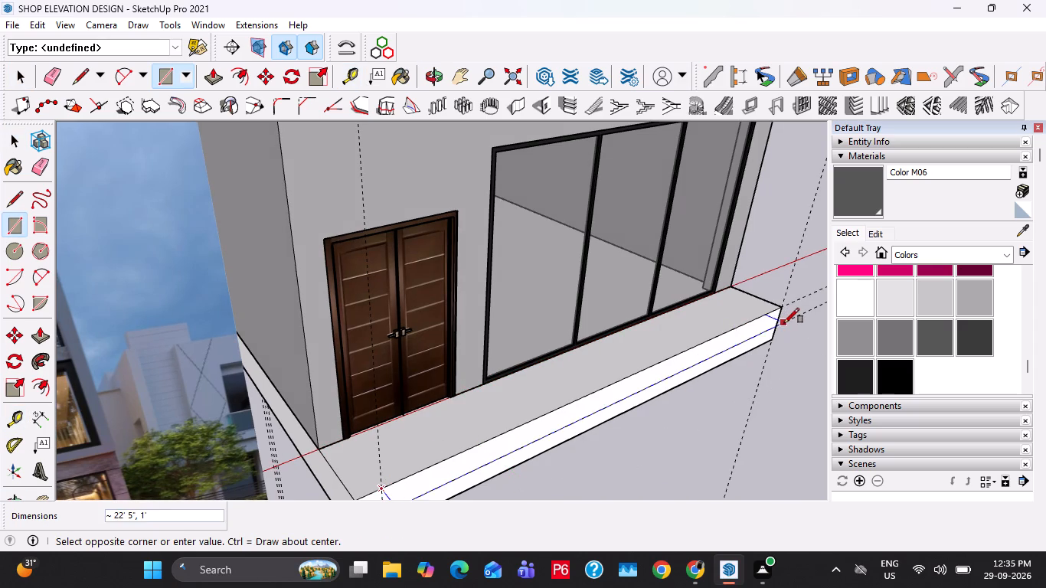
middle_drag(763, 332, 497, 333)
scroll(590, 370, up, 3)
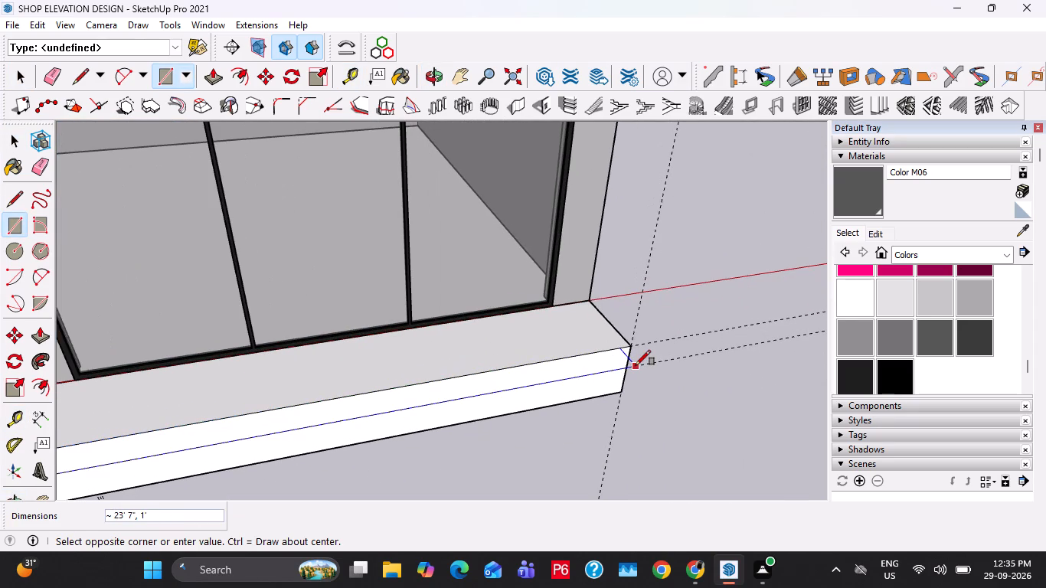
click(636, 365)
key(space)
Push/Pull the 1'-deep rectangle at the plinth's top edge 6" downward to form a step block.
scroll(618, 359, up, 3)
click(616, 359)
key(p)
click(616, 359)
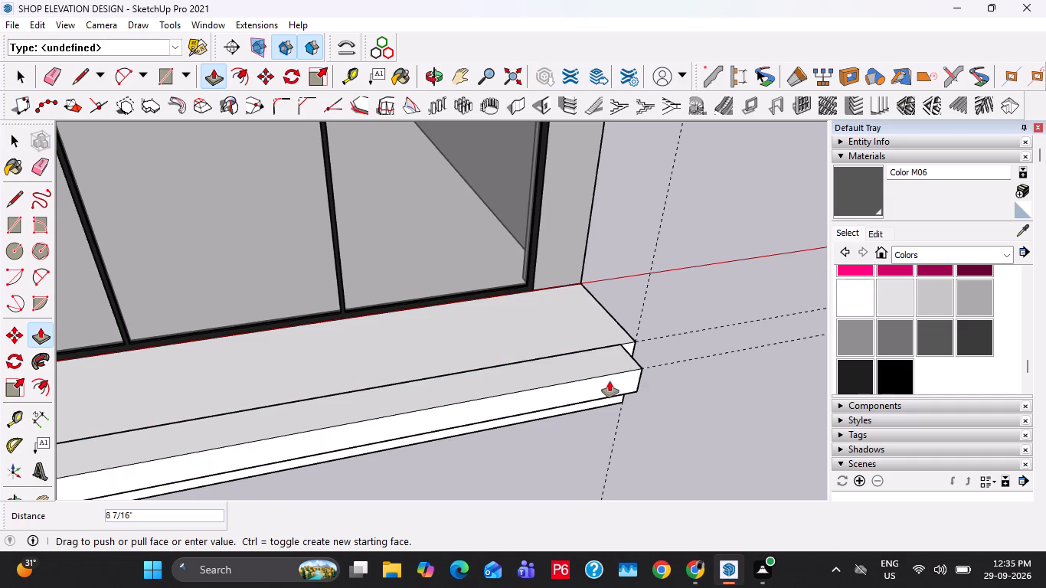
key(6)
key(shift+quotedbl)
middle_drag(616, 381, 342, 336)
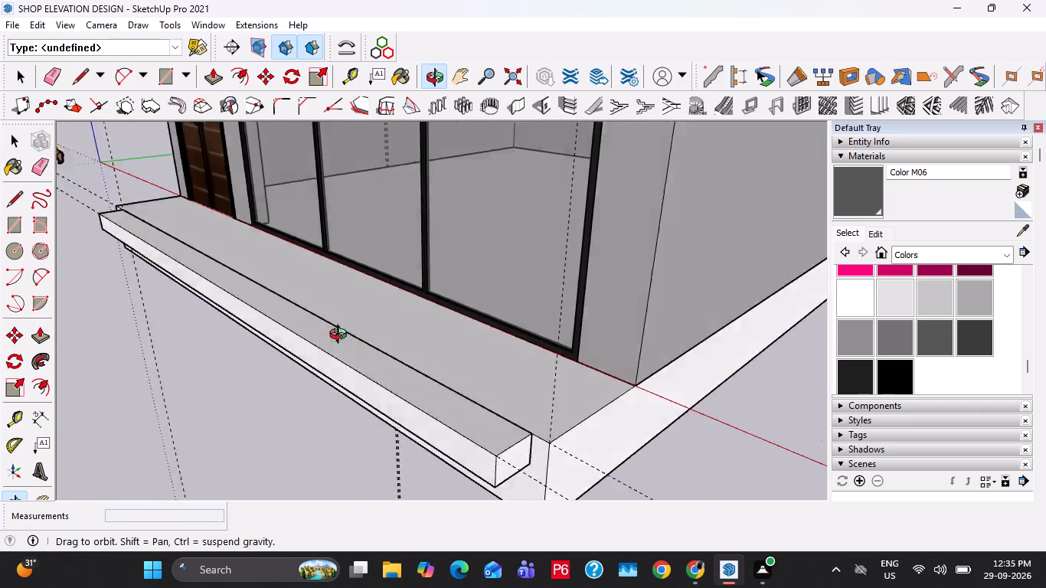
middle_drag(342, 336, 338, 333)
key(6)
key(Return)
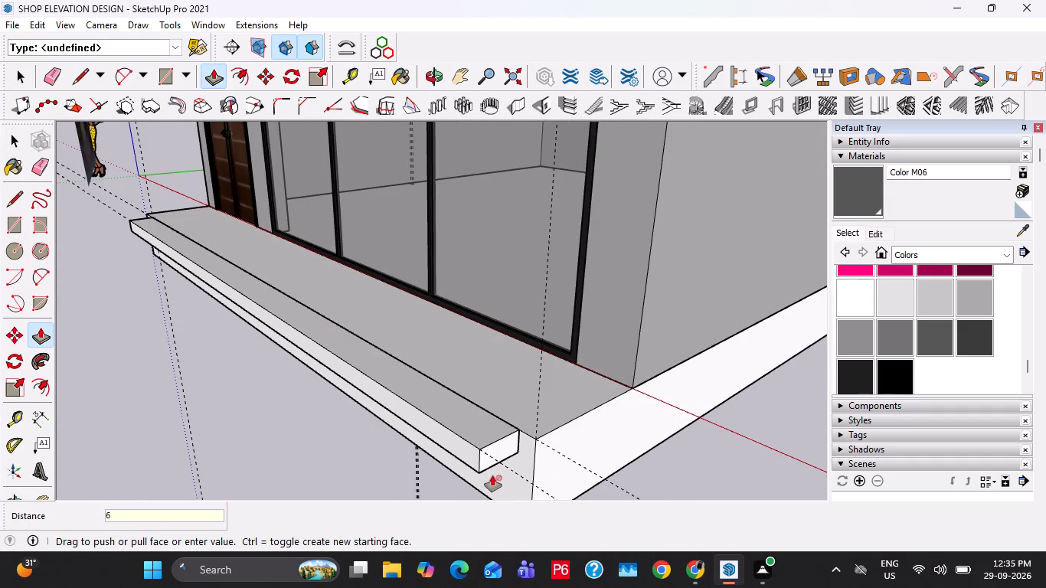
Extend the step block's end face on the shopfront side to the plinth's front corner.
click(505, 453)
click(531, 439)
Group the step block and move it 6" down along the plinth's front face.
key(space)
triple_click(492, 449)
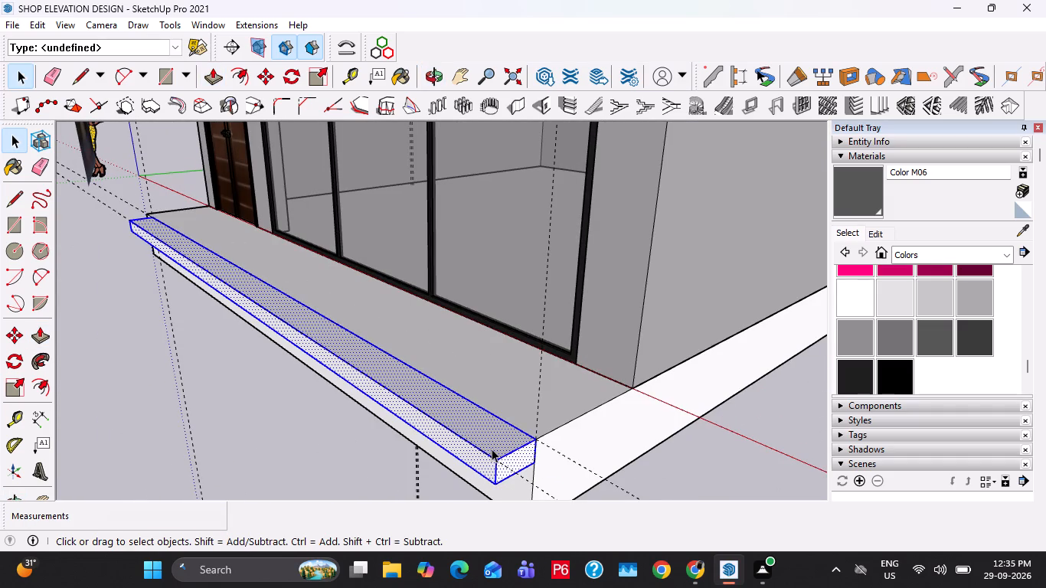
right_click(492, 449)
click(551, 317)
key(m)
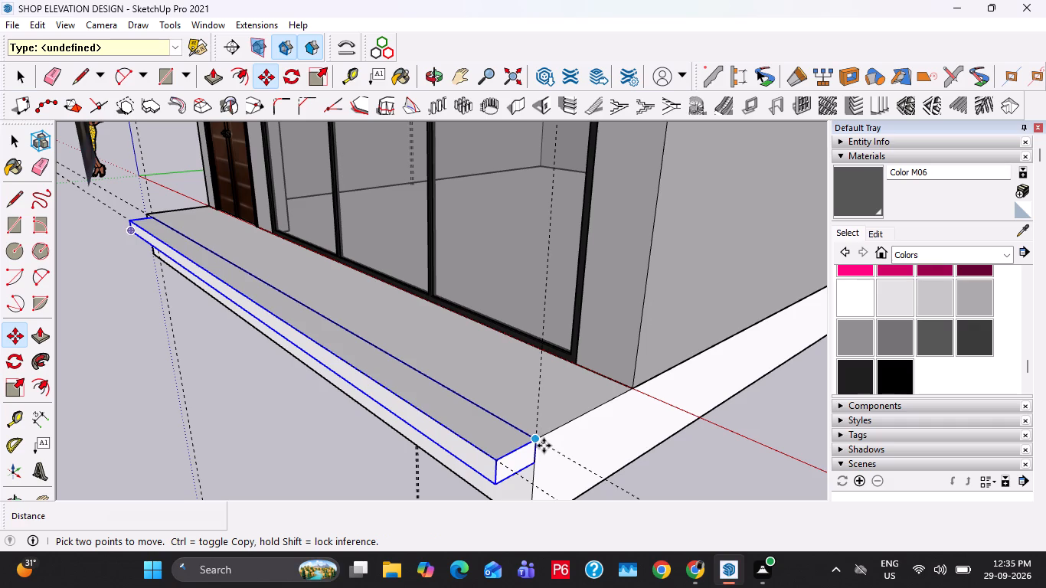
click(534, 442)
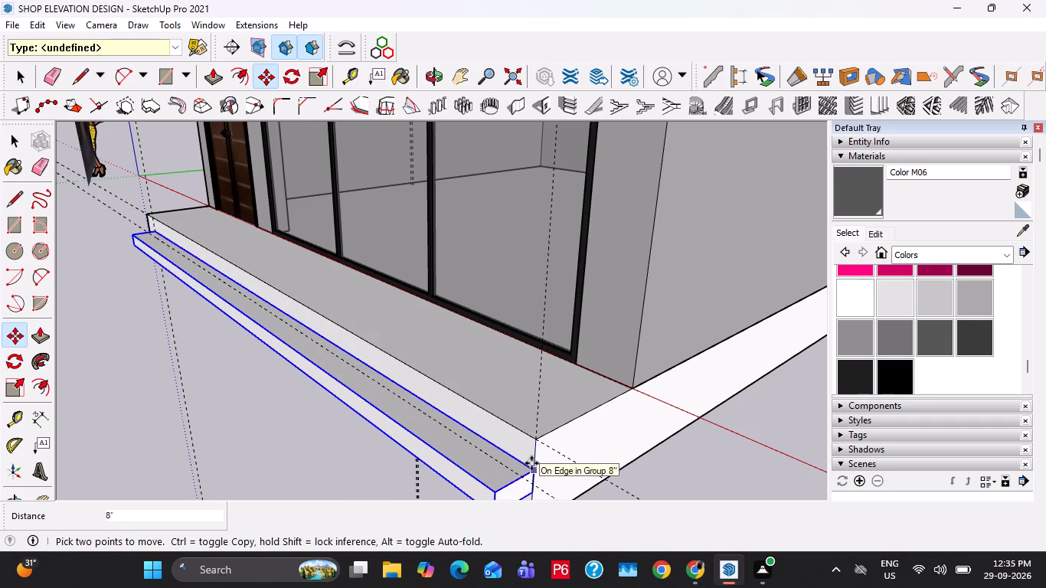
text(6")
key(Return)
Copy the step block twice, each copy one tread forward and one riser lower, to form three front steps.
key(space)
scroll(531, 423, down, 3)
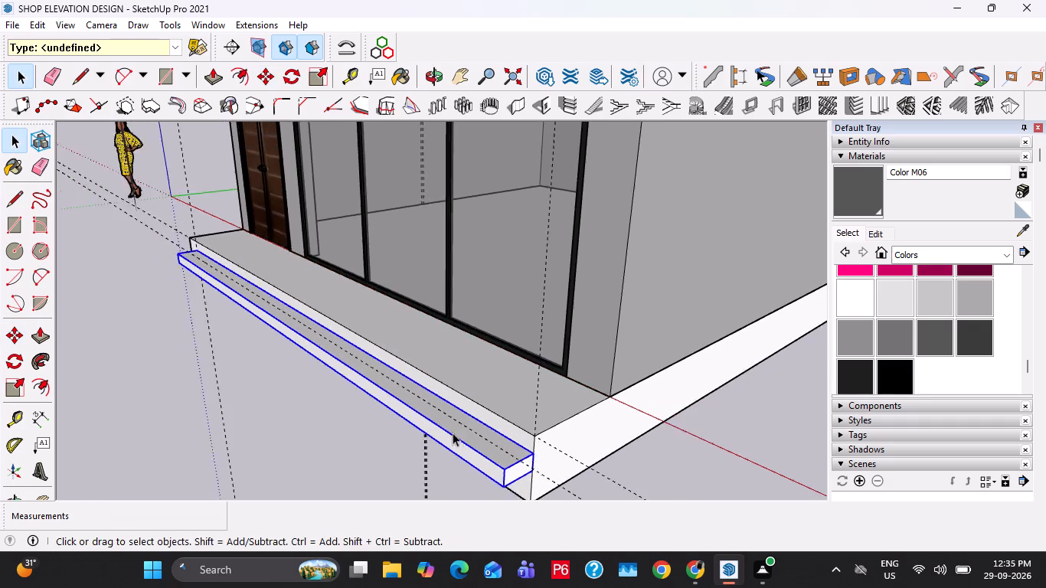
middle_drag(456, 432, 618, 471)
key(m)
click(603, 410)
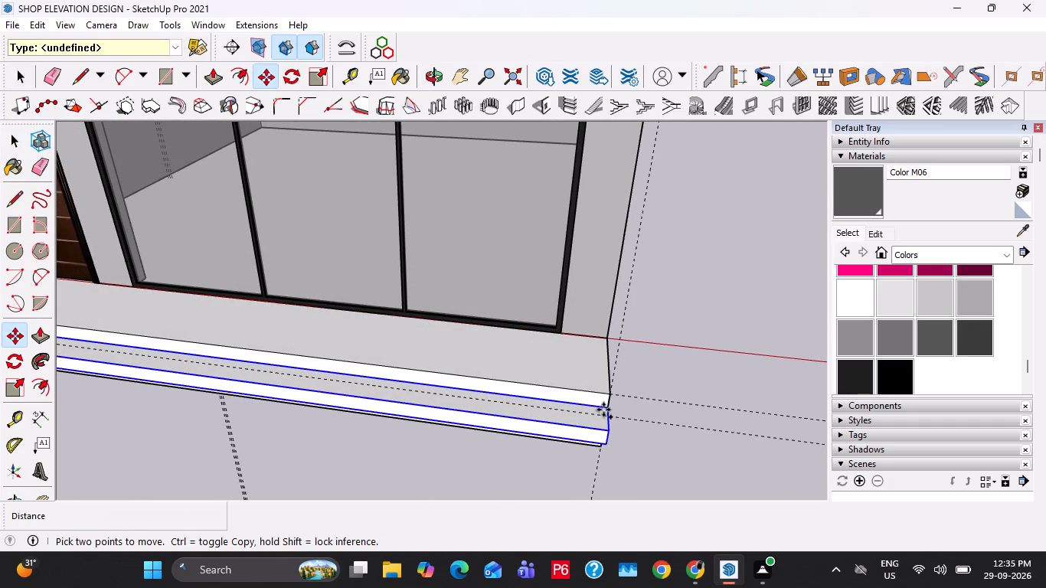
click(604, 446)
click(603, 449)
middle_drag(580, 485, 581, 403)
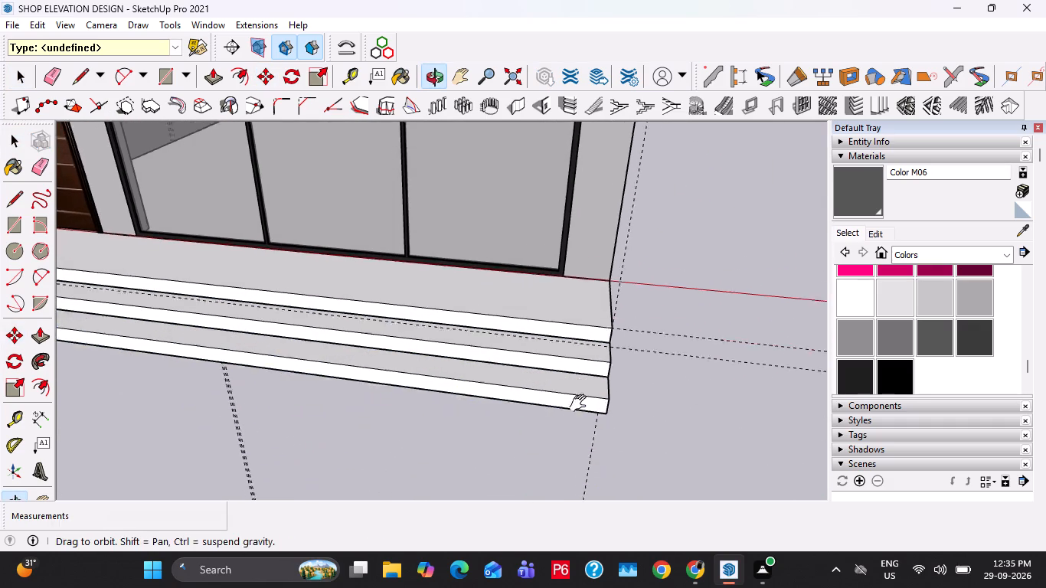
middle_drag(581, 403, 577, 373)
click(597, 374)
middle_drag(574, 375, 361, 349)
key(space)
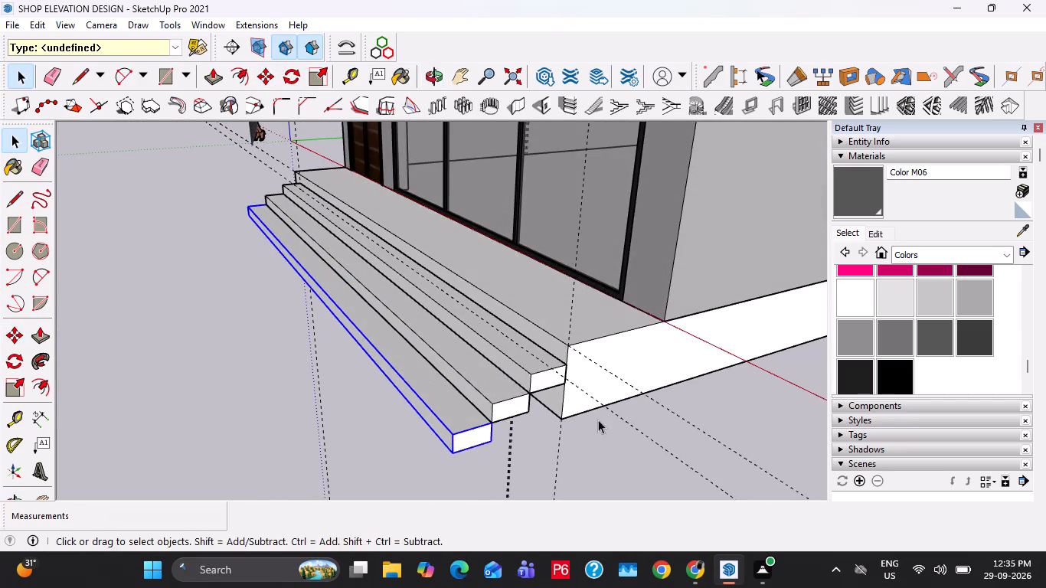
Outline the stepped gap beneath the upper two steps with lines at the shopfront-side end.
middle_drag(594, 423, 576, 394)
key(l)
click(538, 380)
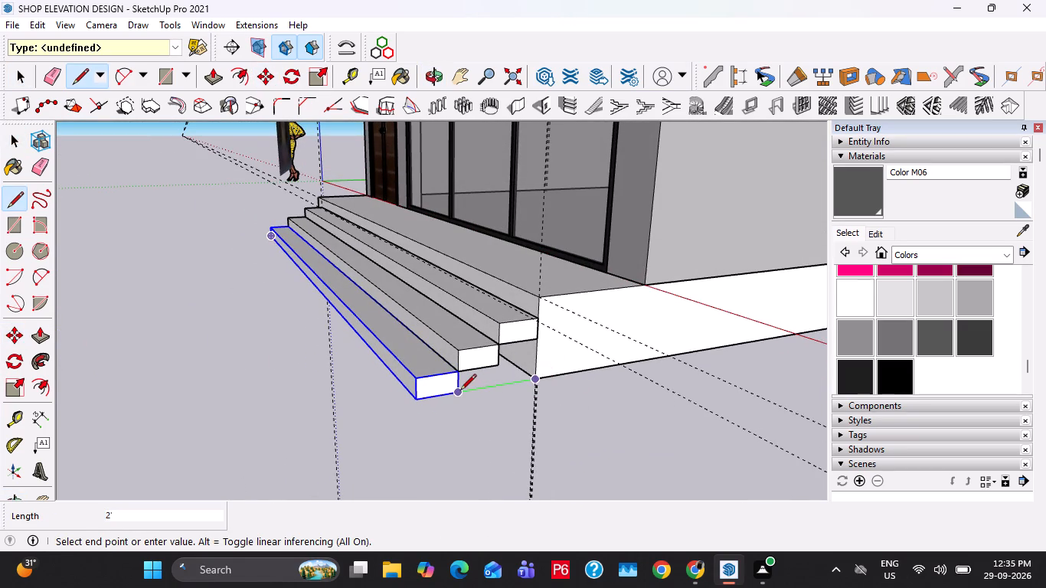
click(460, 391)
click(458, 371)
scroll(494, 365, up, 2)
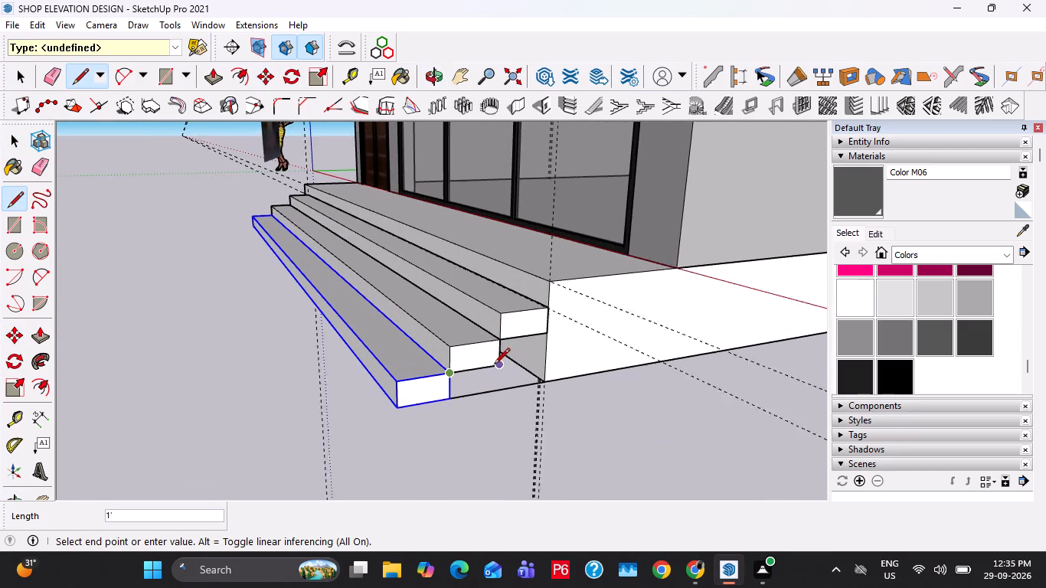
scroll(494, 365, up, 1)
click(498, 367)
click(509, 336)
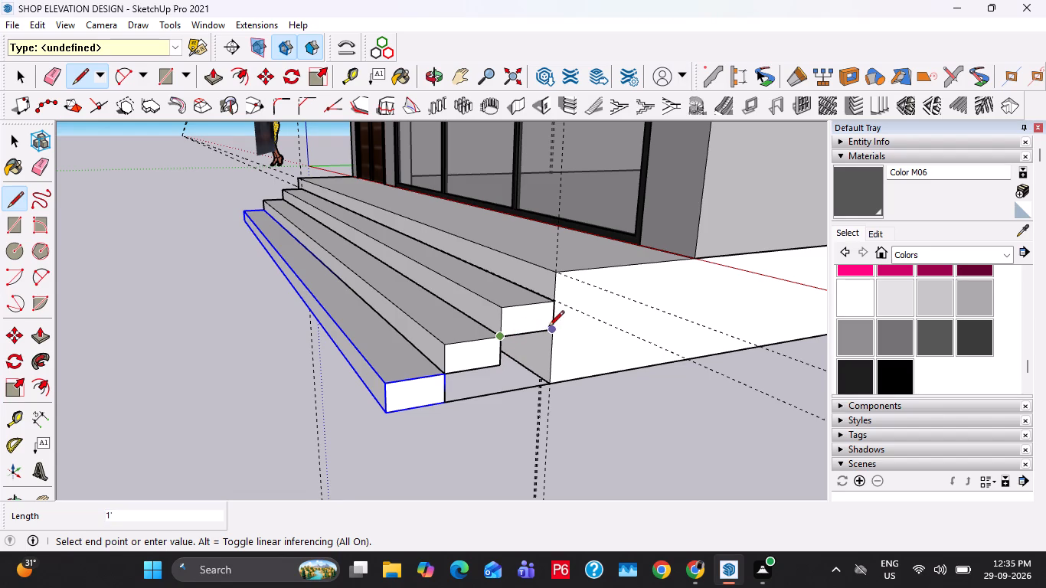
click(550, 328)
click(554, 382)
key(space)
Push/Pull the stepped outline under the steps to their far end on the door side.
click(516, 368)
key(p)
click(515, 368)
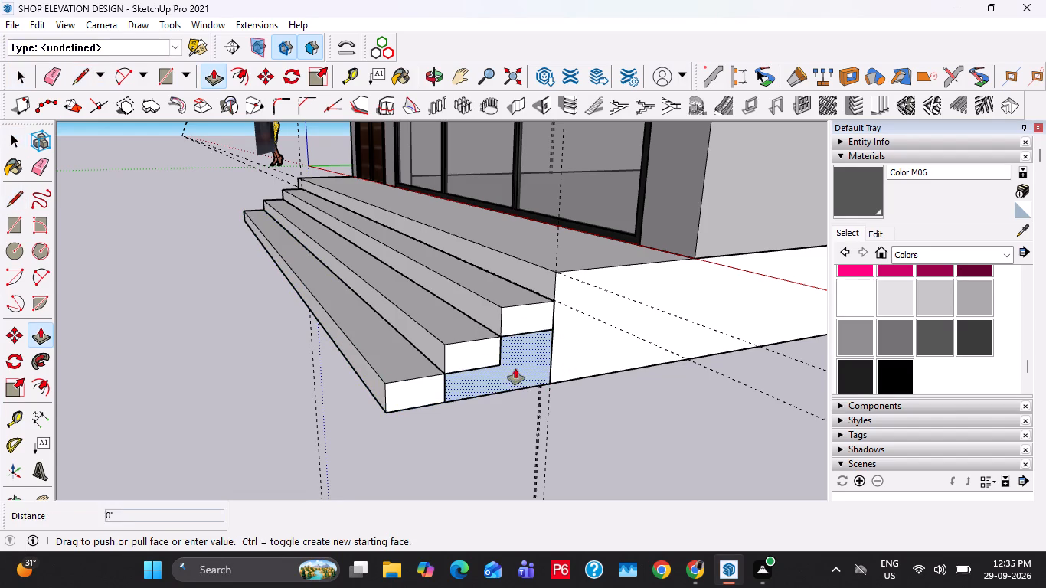
middle_drag(401, 334, 688, 330)
scroll(688, 330, up, 2)
scroll(694, 325, down, 13)
shift+middle_drag(263, 362, 599, 361)
scroll(462, 339, up, 4)
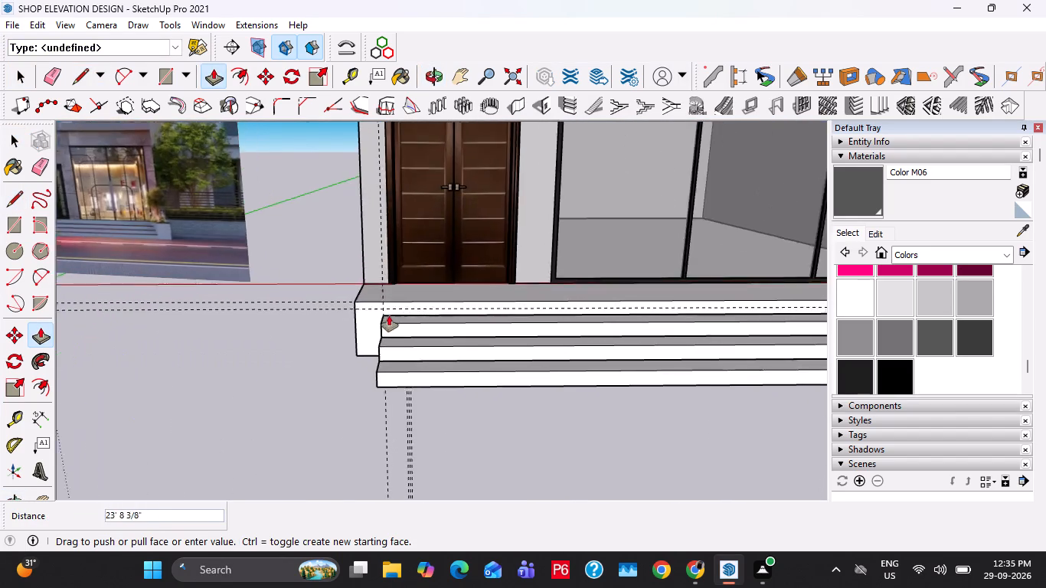
scroll(389, 315, up, 2)
middle_drag(401, 314, 557, 302)
scroll(412, 341, up, 2)
click(381, 332)
Open the plinth group for editing.
key(space)
triple_click(364, 334)
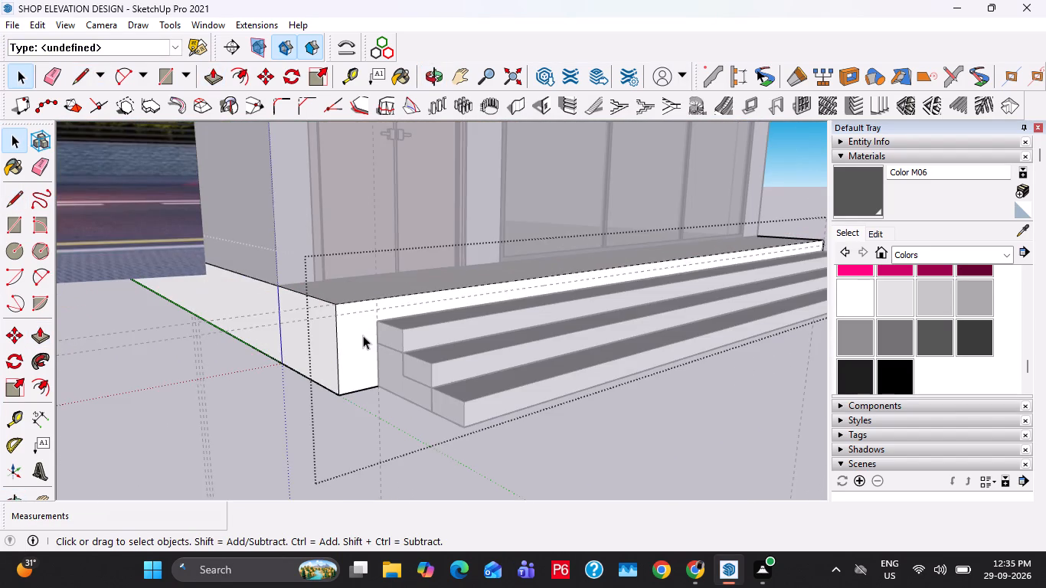
scroll(362, 335, up, 3)
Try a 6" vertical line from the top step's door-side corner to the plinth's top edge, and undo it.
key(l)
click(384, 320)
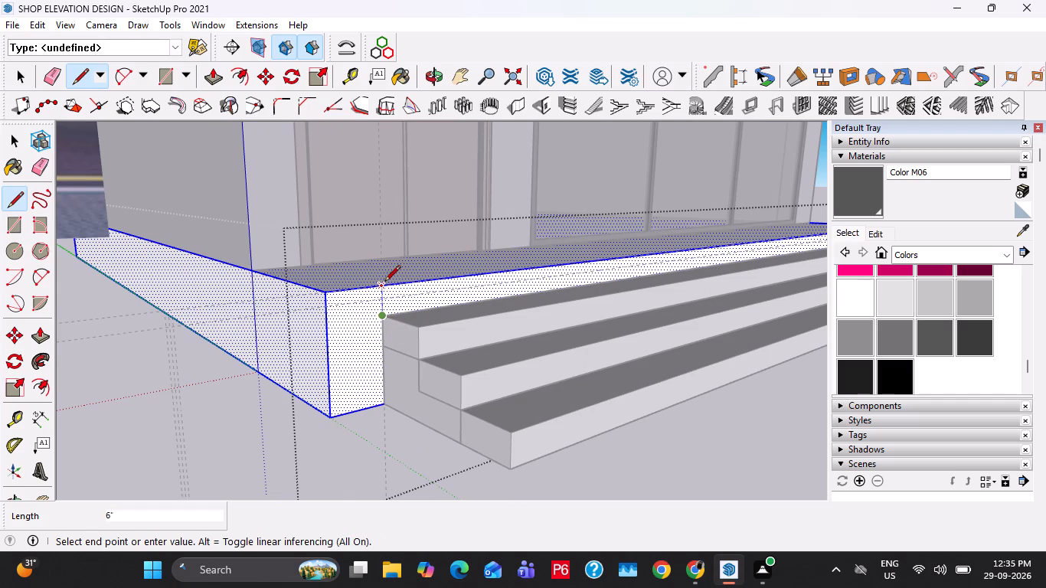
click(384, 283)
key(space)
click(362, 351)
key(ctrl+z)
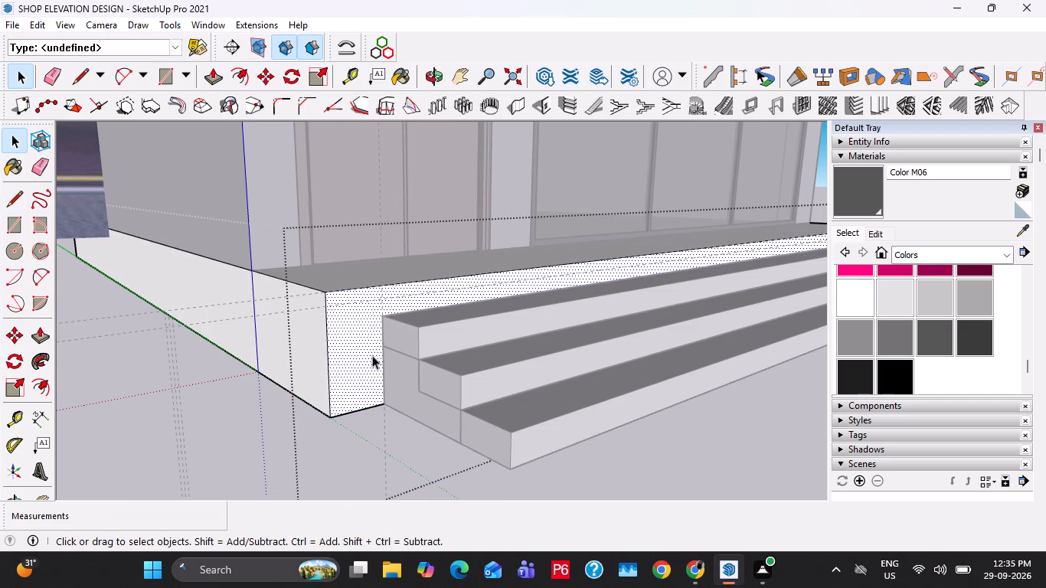
Split the plinth's front face with a full-height vertical line at the steps' door-side end.
key(l)
click(382, 286)
click(383, 407)
key(space)
Push/Pull the plinth's narrow door-side strip forward to the front face of the bottom step, forming a side wall.
click(366, 370)
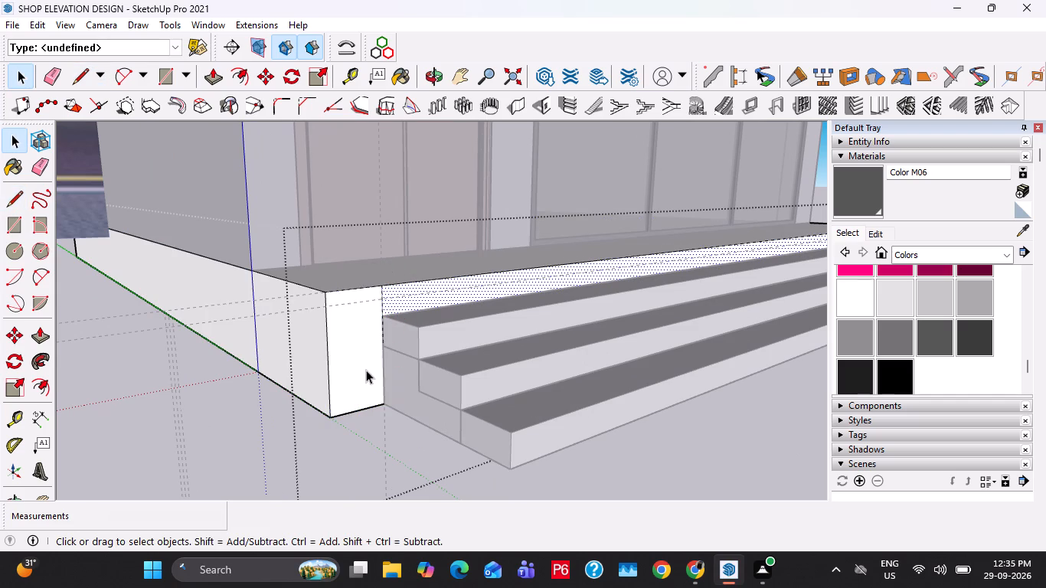
key(p)
click(366, 370)
middle_drag(488, 413, 312, 430)
click(410, 449)
key(space)
key(Escape)
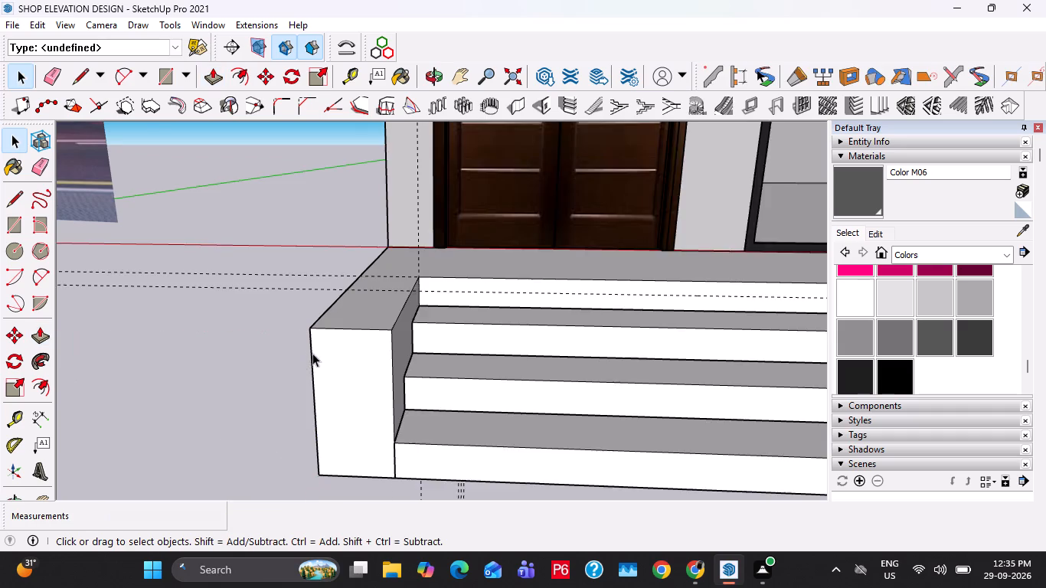
key(Escape)
Shorten the middle step at its shopfront-side end to line up with the outer edge of the shopfront frame.
scroll(318, 358, down, 12)
middle_drag(597, 377, 267, 374)
shift+scroll(629, 431, up, 3)
middle_drag(732, 456, 576, 433)
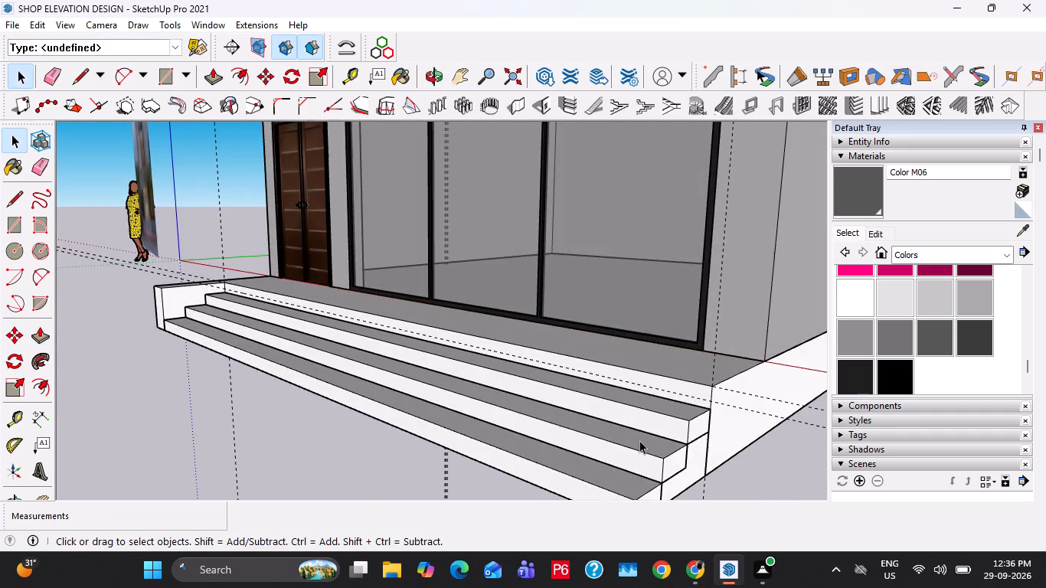
double_click(639, 440)
middle_drag(729, 486, 671, 421)
scroll(626, 400, up, 2)
click(613, 391)
key(p)
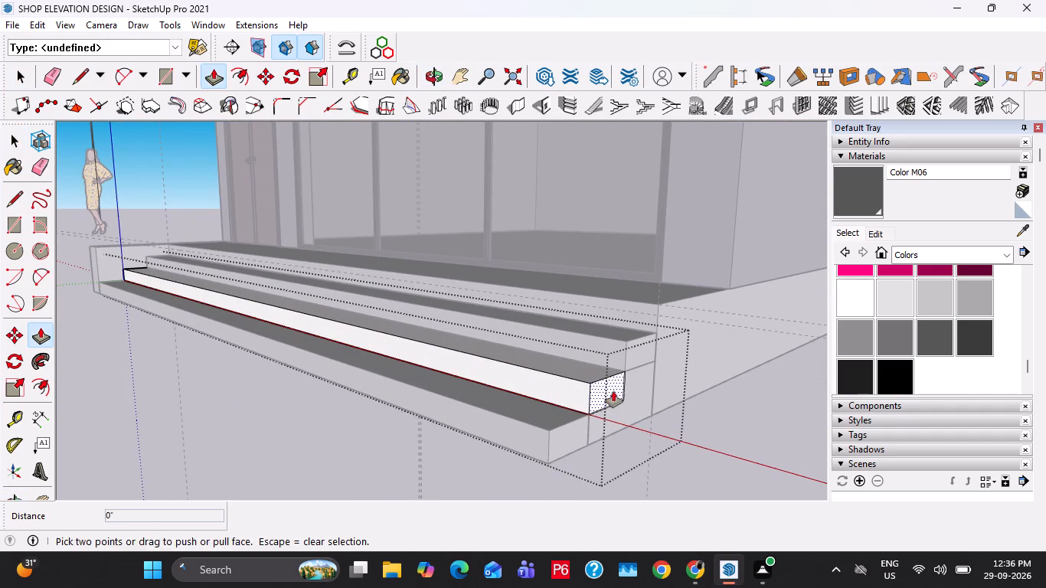
click(612, 392)
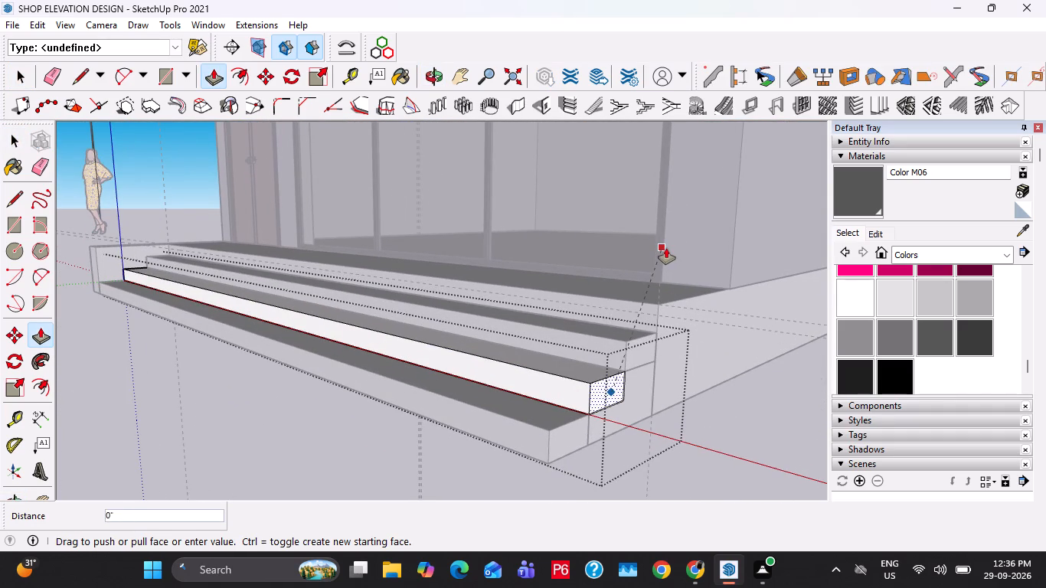
click(666, 248)
middle_drag(639, 391, 719, 446)
click(592, 363)
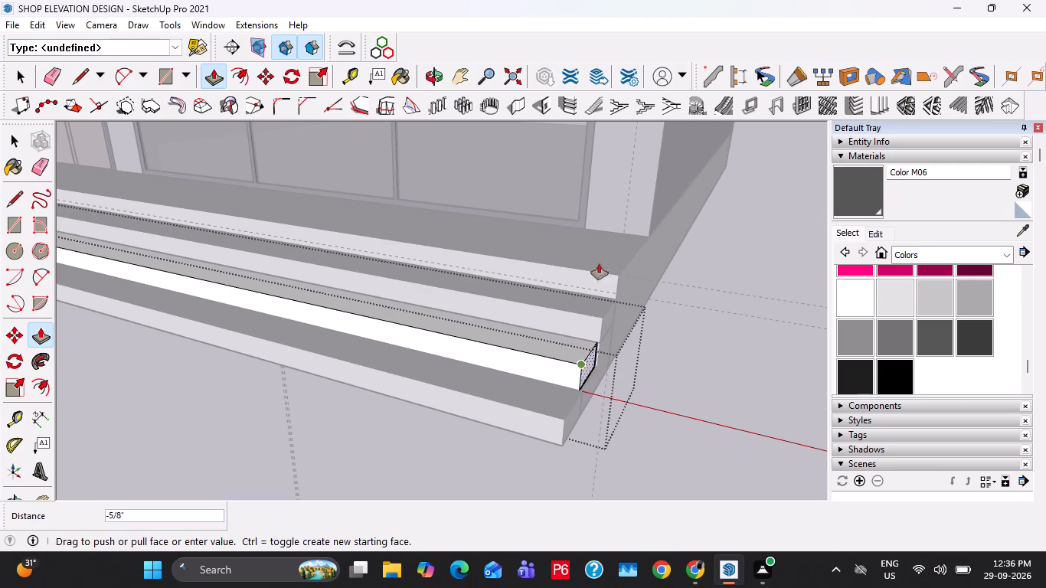
click(590, 220)
key(space)
Shorten the top step by 1' 6" at its shopfront-side end, in line with the shopfront frame's outer edge.
middle_drag(602, 326, 551, 328)
double_click(606, 344)
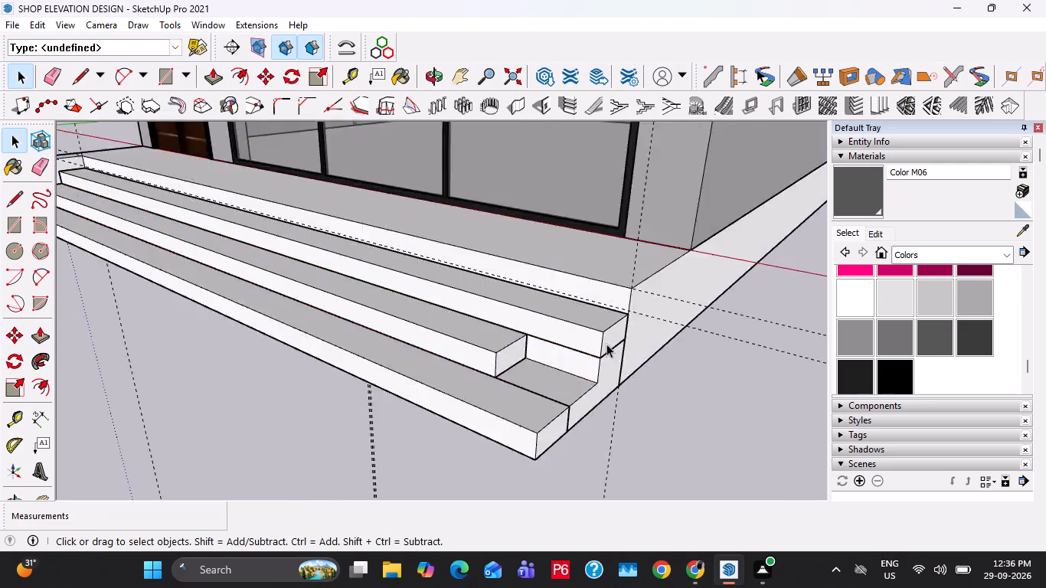
click(616, 332)
key(p)
click(614, 333)
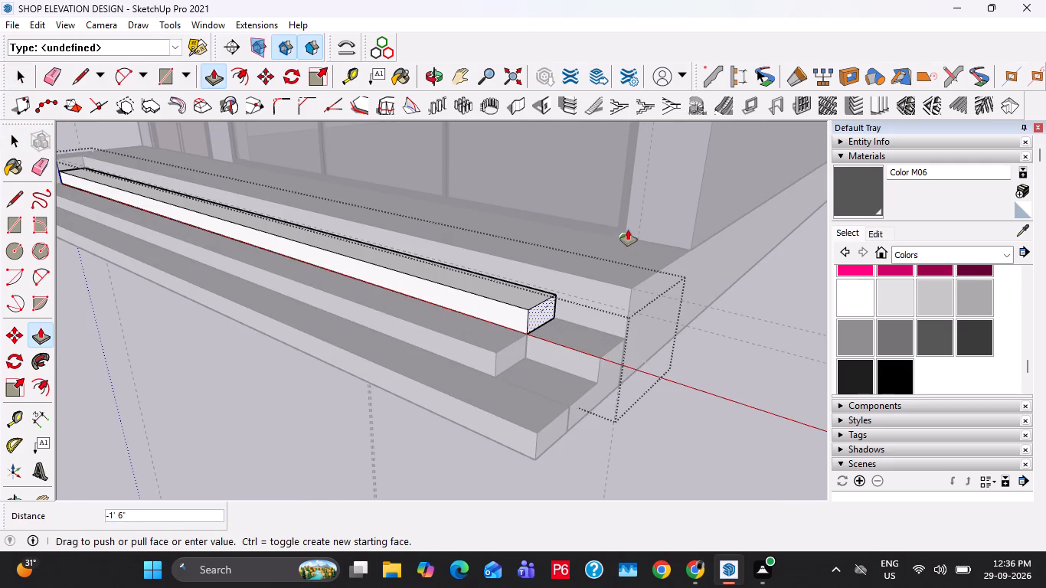
click(628, 230)
key(space)
Shorten the bottom step at its shopfront-side end to line up with the shopfront frame's outer edge.
double_click(577, 413)
double_click(558, 431)
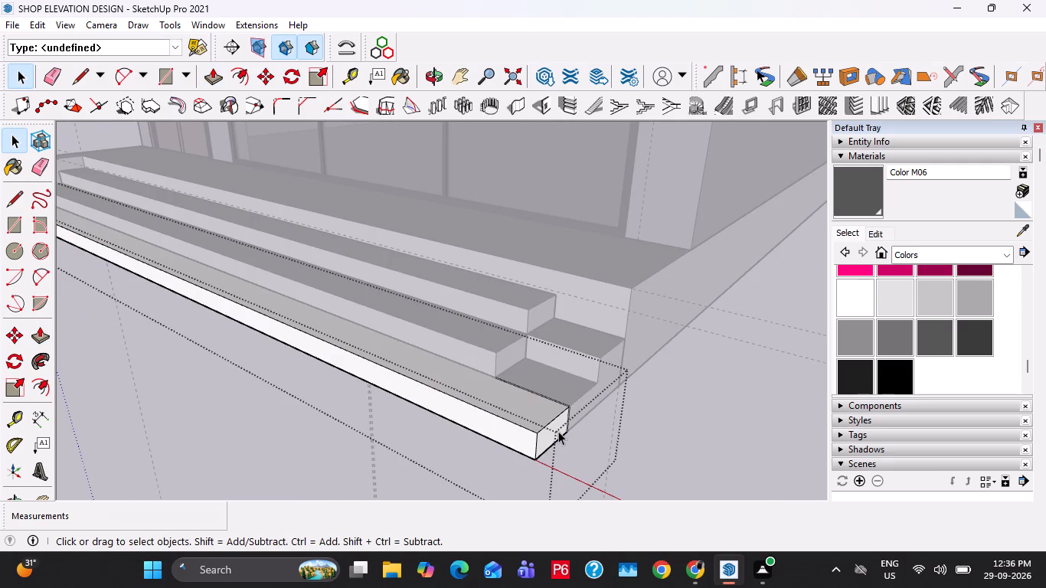
key(p)
click(558, 431)
click(626, 225)
key(space)
key(Escape)
Push the stepped infill under the steps back 1' 6" to match the shortened steps' ends.
click(608, 383)
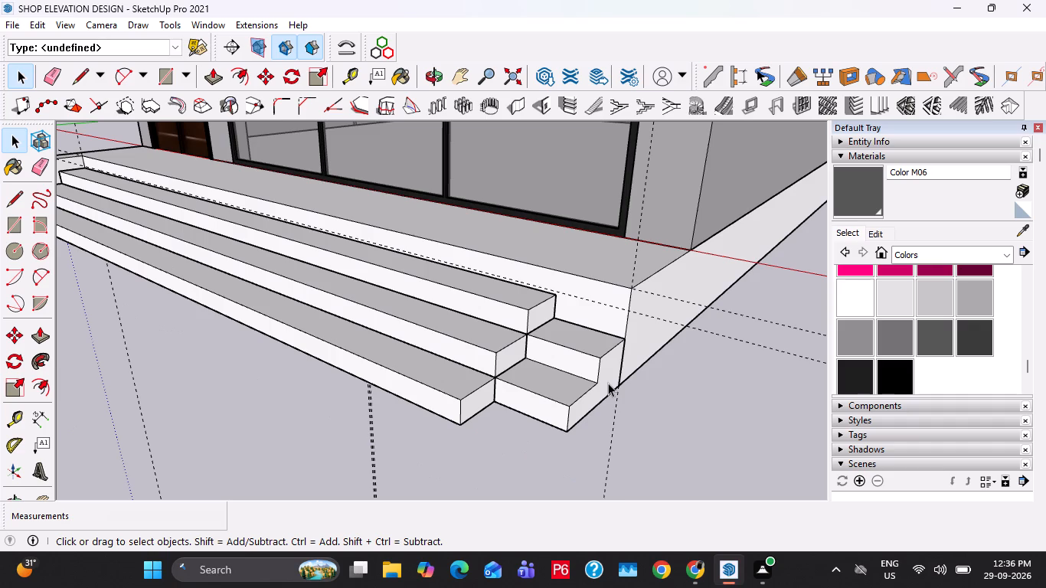
click(606, 371)
key(p)
click(606, 371)
click(558, 305)
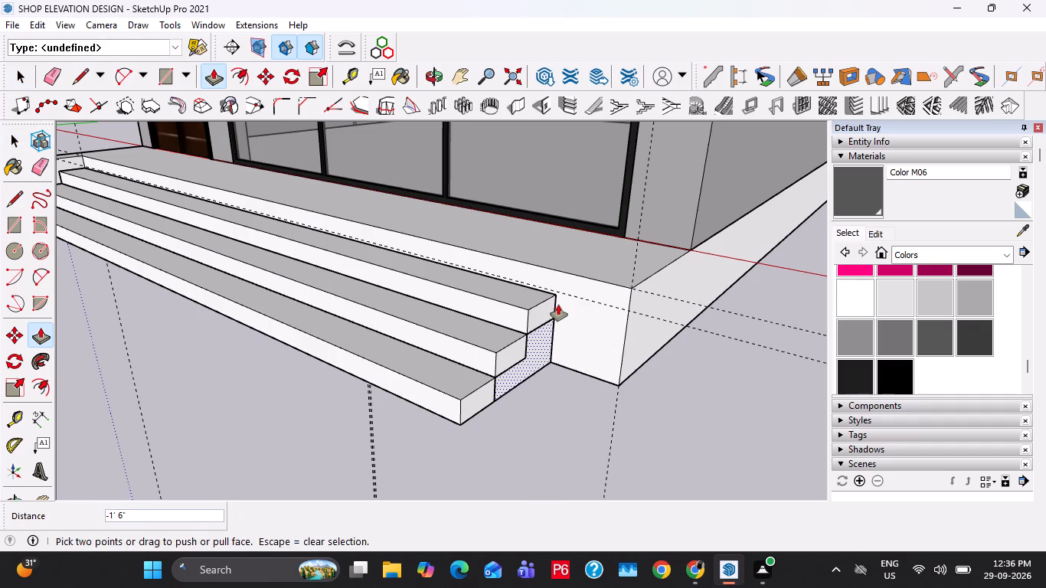
key(space)
key(Escape)
Open the plinth group and place a vertical guide on its front face at the steps' shopfront-side end.
double_click(590, 325)
click(582, 325)
scroll(564, 321, up, 2)
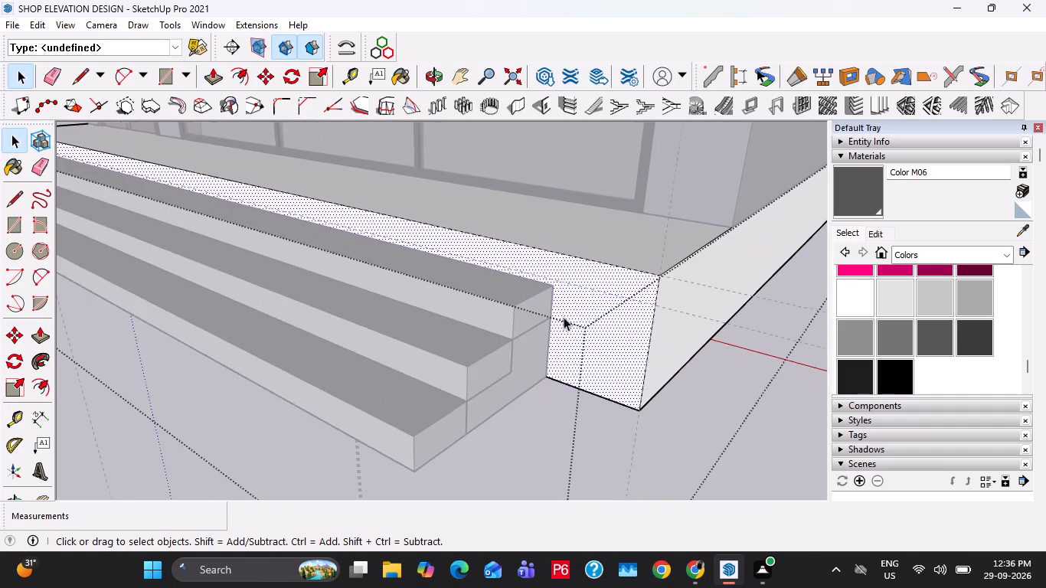
scroll(564, 317, up, 4)
key(t)
double_click(553, 299)
key(space)
Split the plinth's front face with a full-height vertical line along the guide at the steps' end.
key(l)
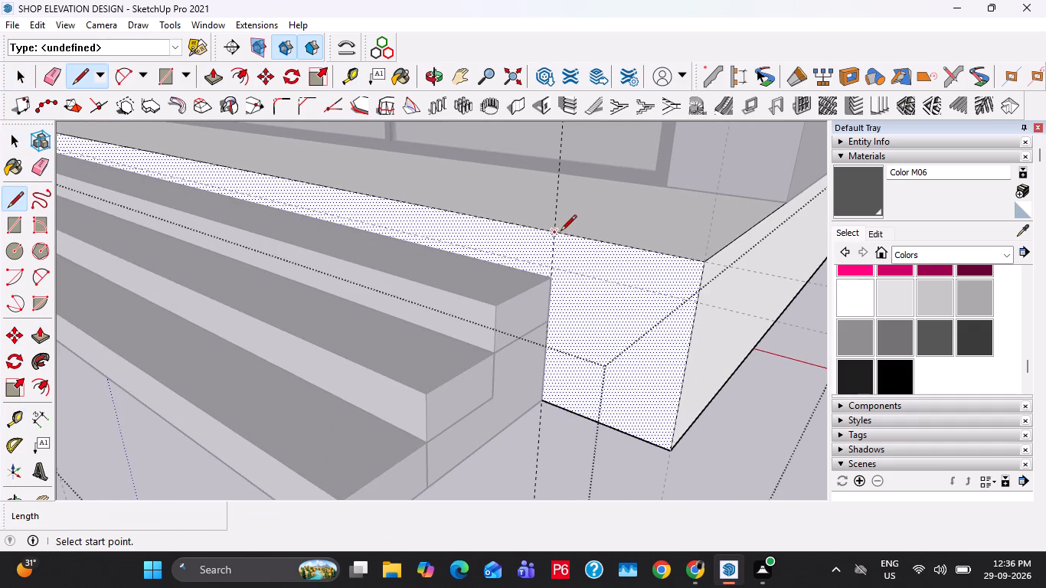
click(561, 232)
click(543, 398)
key(space)
Push/Pull the plinth's shopfront-side end strip forward 3' to the bottom step's front, forming the second side wall.
click(588, 372)
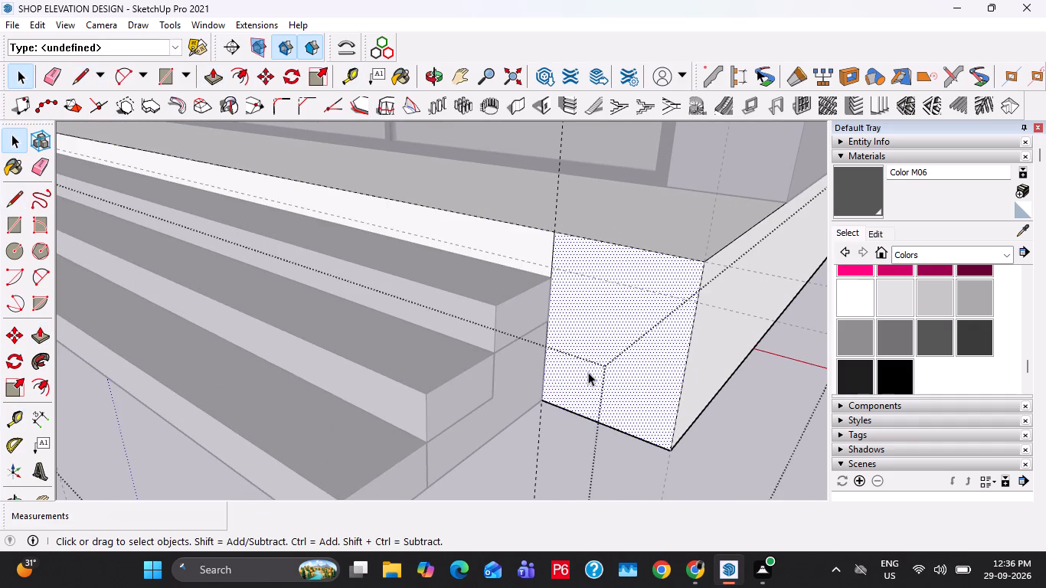
key(p)
click(588, 372)
scroll(538, 400, down, 7)
middle_drag(468, 456, 613, 464)
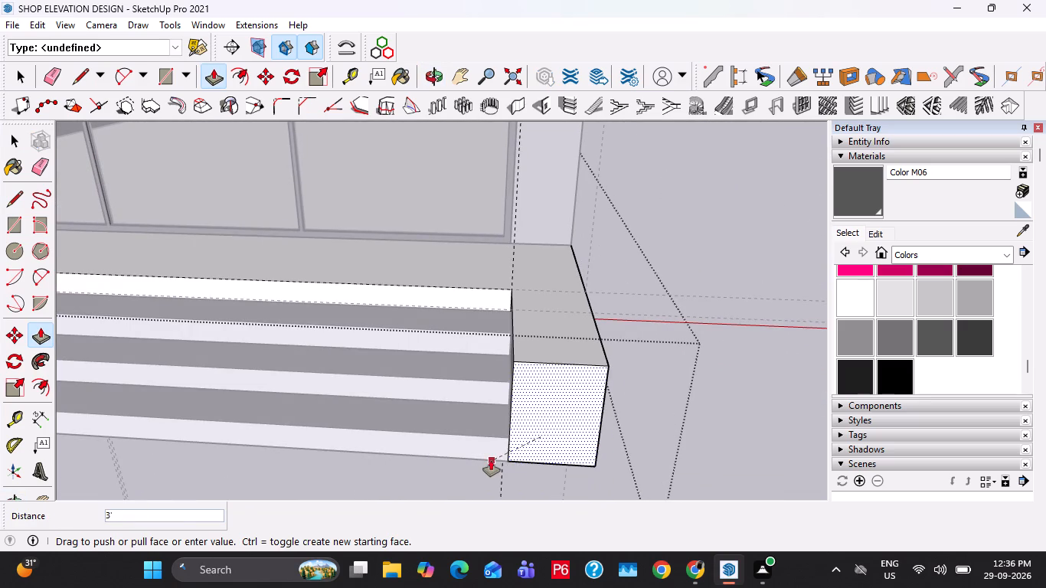
click(491, 460)
key(space)
scroll(590, 407, down, 7)
key(Escape)
key(space)
key(Escape)
scroll(577, 416, down, 10)
shift+middle_drag(403, 425, 513, 387)
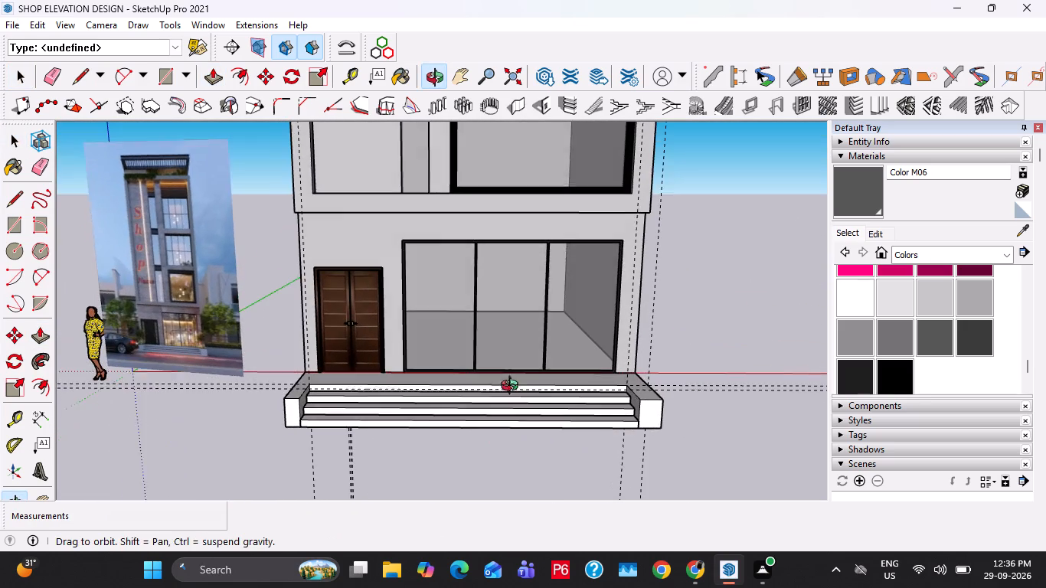
Delete all construction guides from the model.
shift+middle_drag(513, 387, 517, 384)
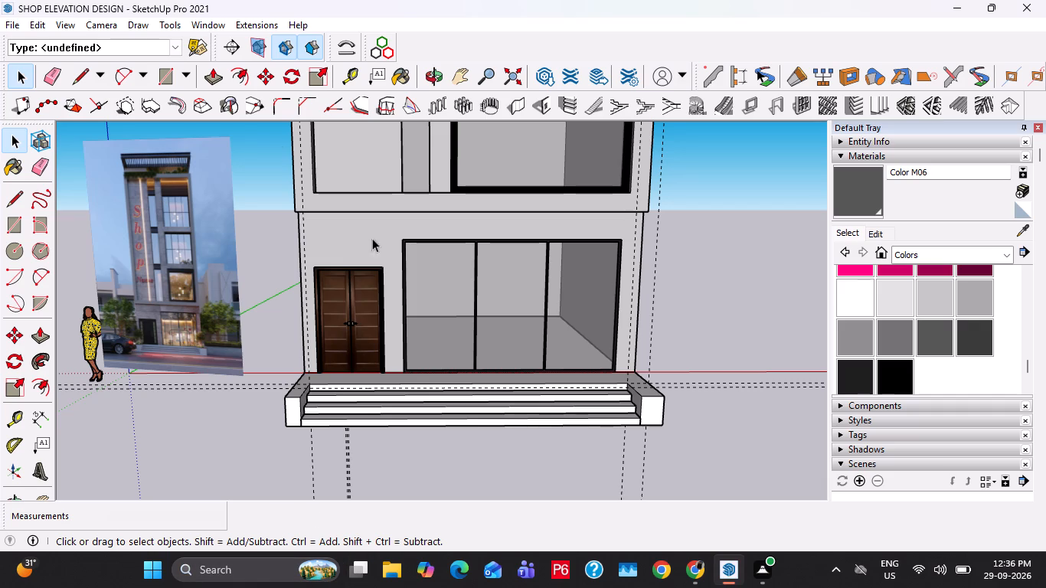
click(34, 27)
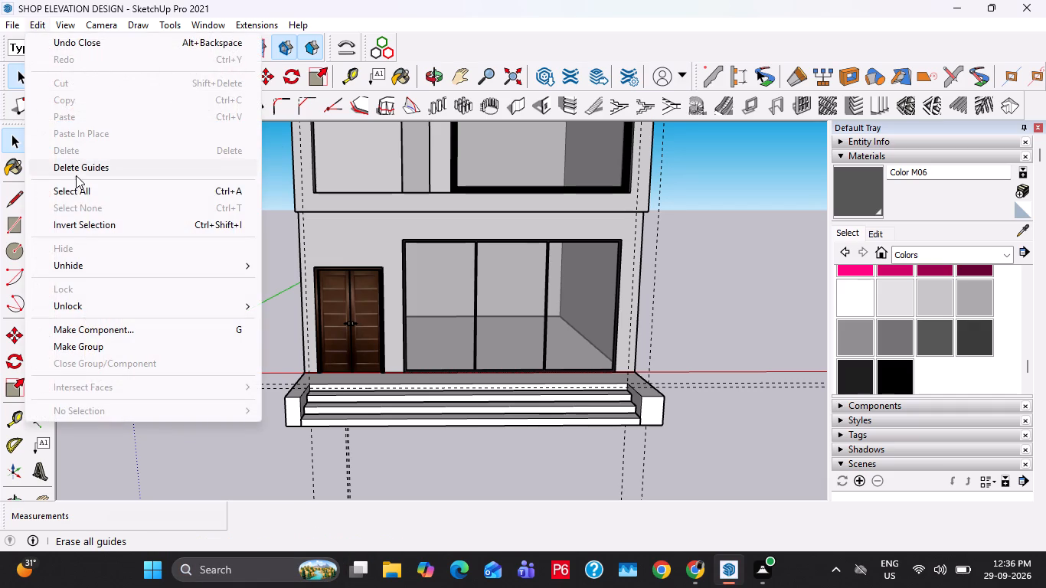
click(78, 171)
Draw a rectangle about 21' 11" by 1' covering the top step's tread, from its back corner to the opposite front corner.
middle_drag(535, 367, 564, 498)
scroll(374, 430, up, 15)
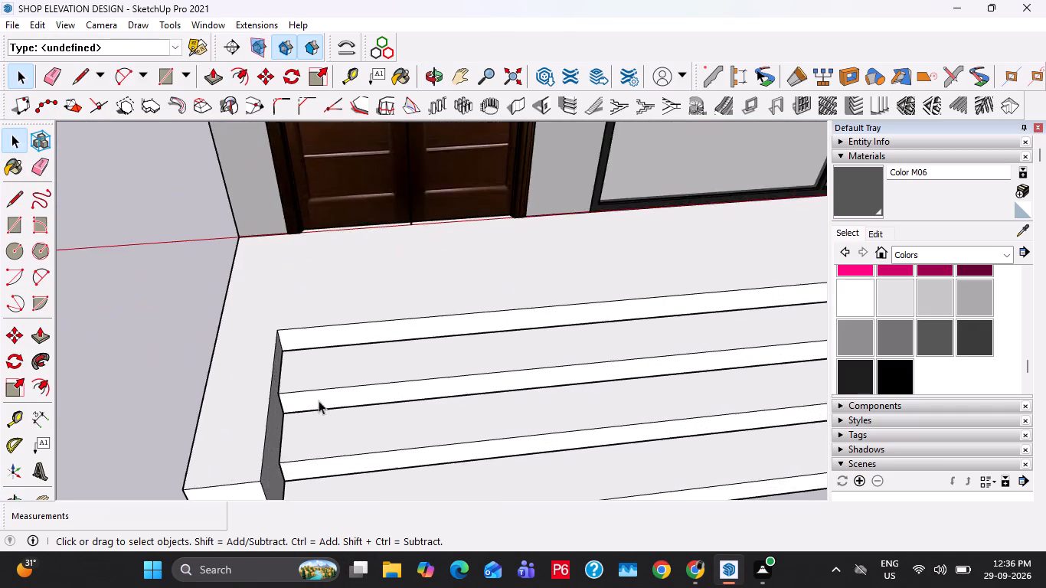
middle_drag(396, 400, 312, 397)
scroll(311, 356, up, 4)
key(r)
click(286, 296)
scroll(521, 423, down, 8)
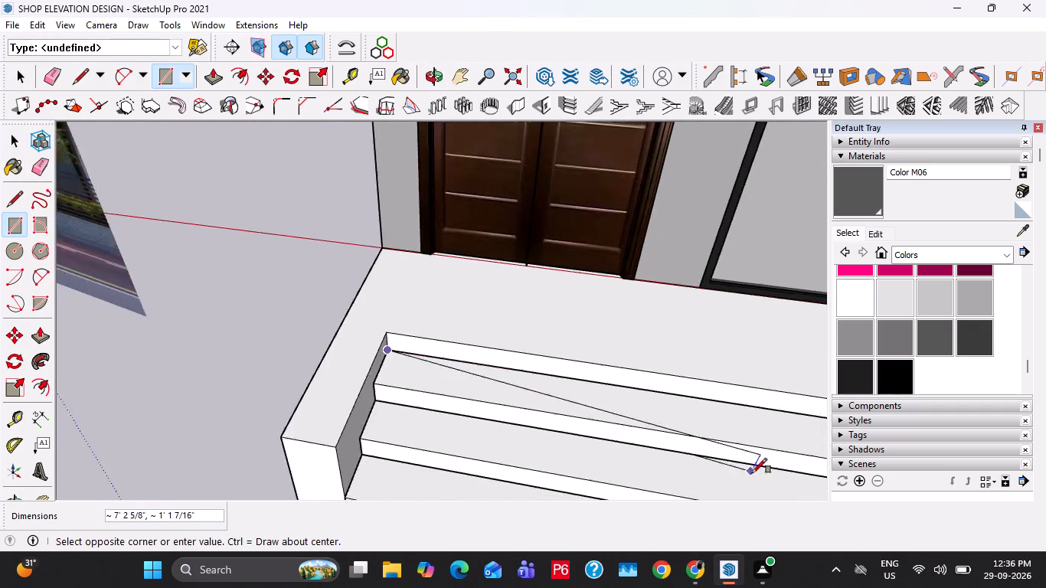
scroll(752, 473, down, 3)
shift+middle_drag(770, 466, 274, 327)
shift+middle_drag(662, 380, 252, 318)
scroll(412, 328, up, 8)
middle_drag(400, 354, 495, 378)
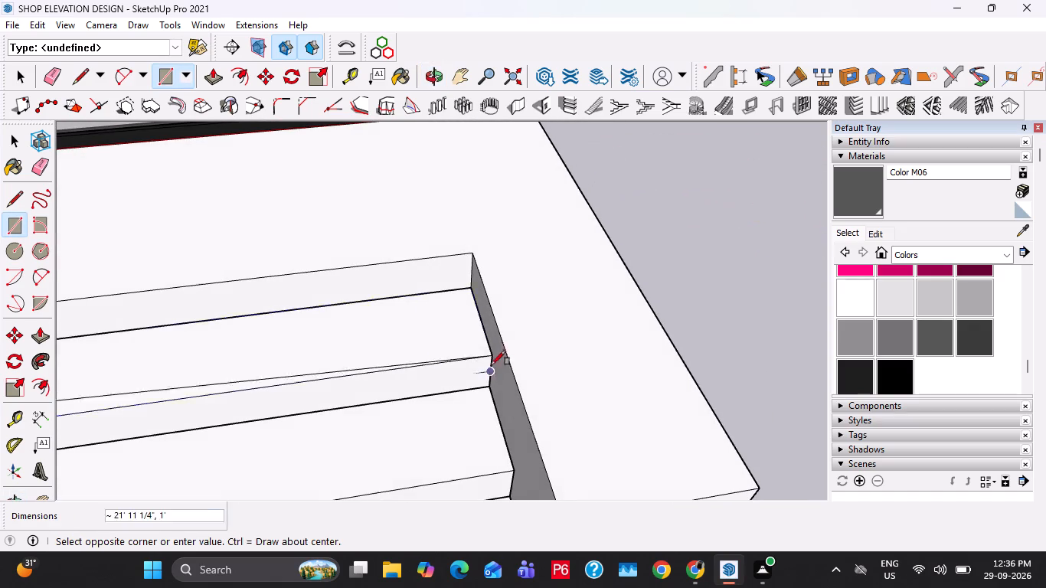
click(487, 350)
key(space)
Push/Pull the tread rectangle up 1" to form a slab on the top step.
key(p)
click(461, 341)
text(1")
key(Return)
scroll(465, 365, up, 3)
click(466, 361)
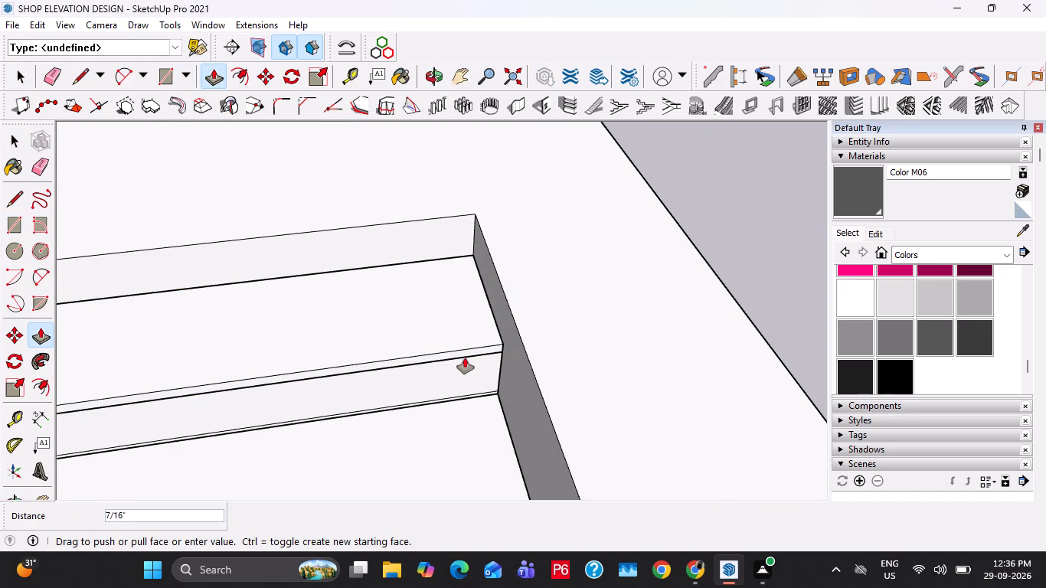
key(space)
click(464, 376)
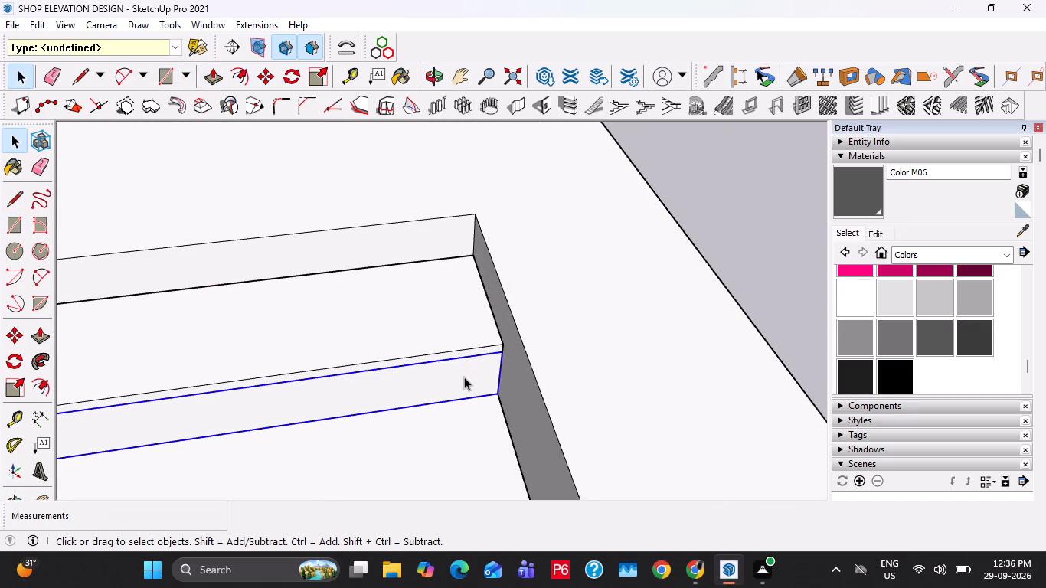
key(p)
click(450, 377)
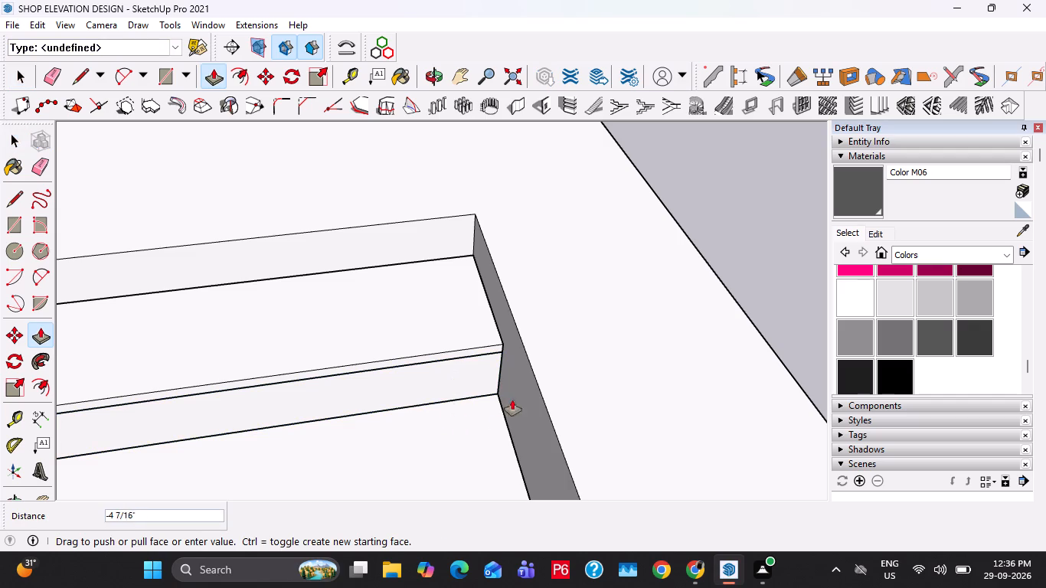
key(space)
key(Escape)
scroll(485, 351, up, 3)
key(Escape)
Push/Pull the top tread slab's front face forward 1" to form a nosing over the riser.
click(488, 350)
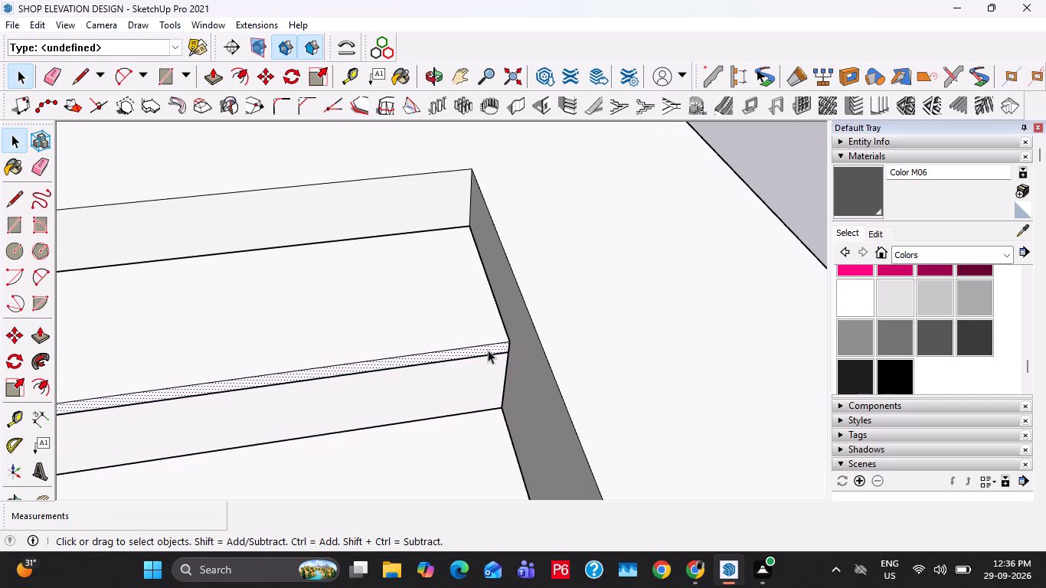
key(p)
click(488, 350)
text(1")
key(Return)
key(space)
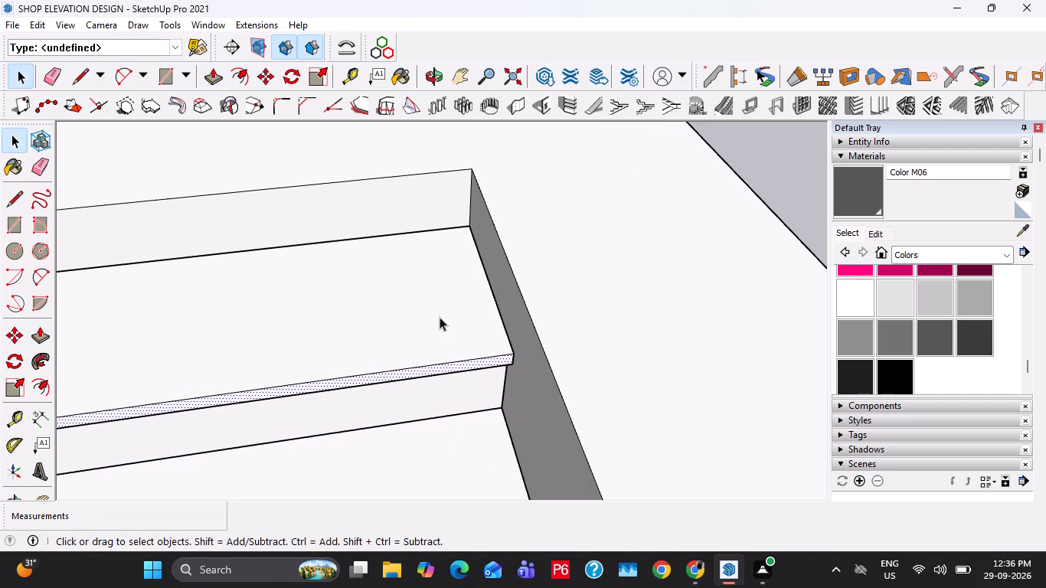
Select the whole top tread slab and make it a group.
triple_click(440, 317)
right_click(440, 317)
click(503, 188)
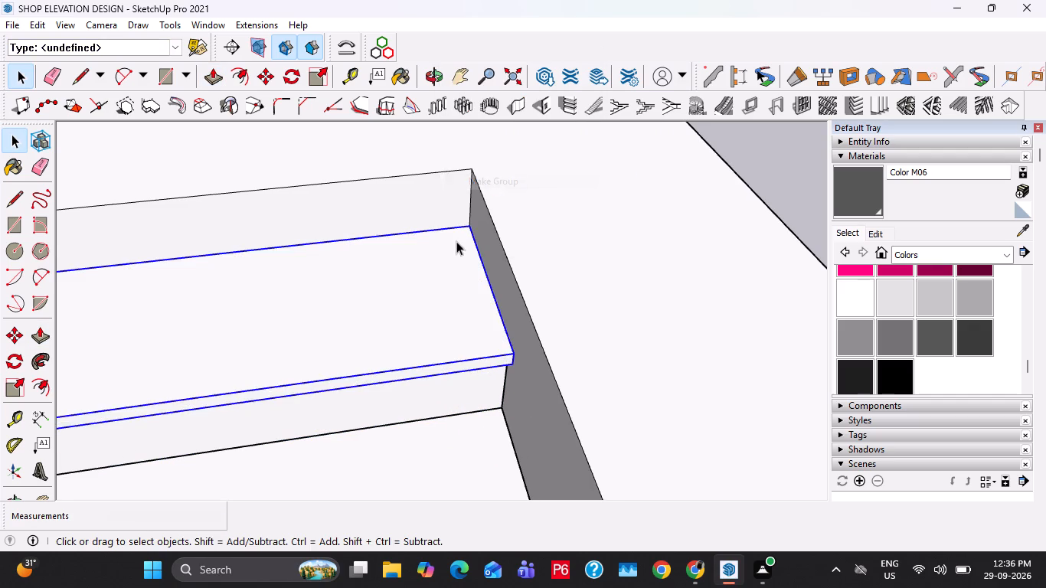
Copy the tread slab group from its back corner onto the middle and bottom steps.
scroll(454, 246, up, 1)
key(m)
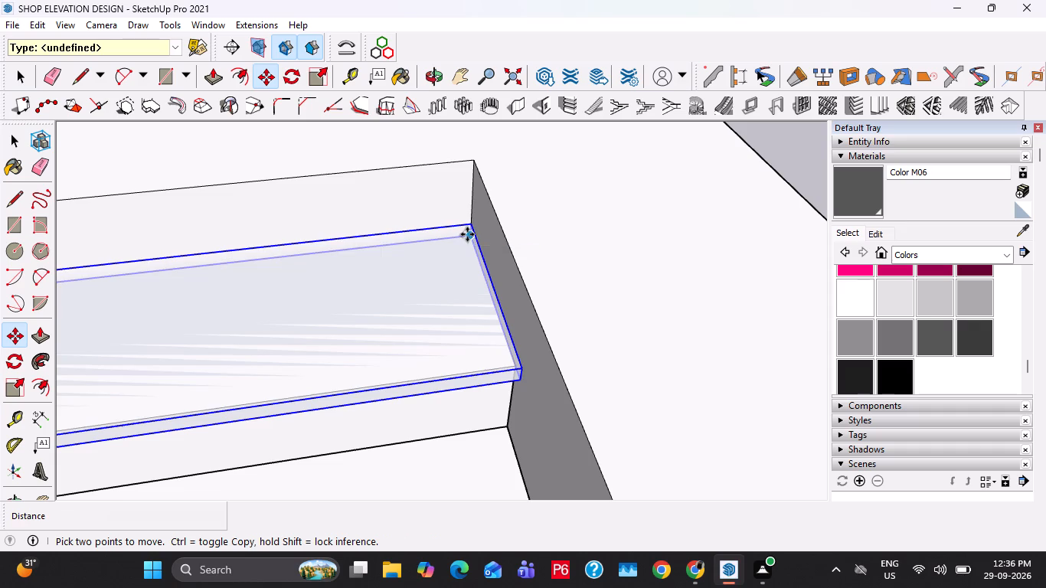
click(467, 234)
shift+middle_drag(482, 420, 467, 260)
click(492, 269)
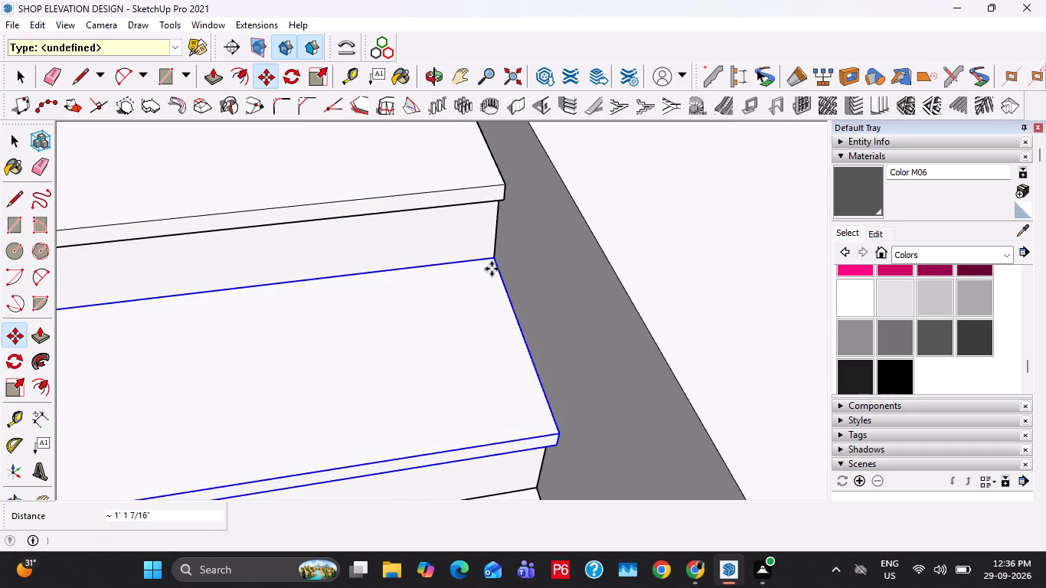
click(492, 273)
scroll(482, 322, down, 4)
shift+middle_drag(489, 404, 463, 258)
click(501, 315)
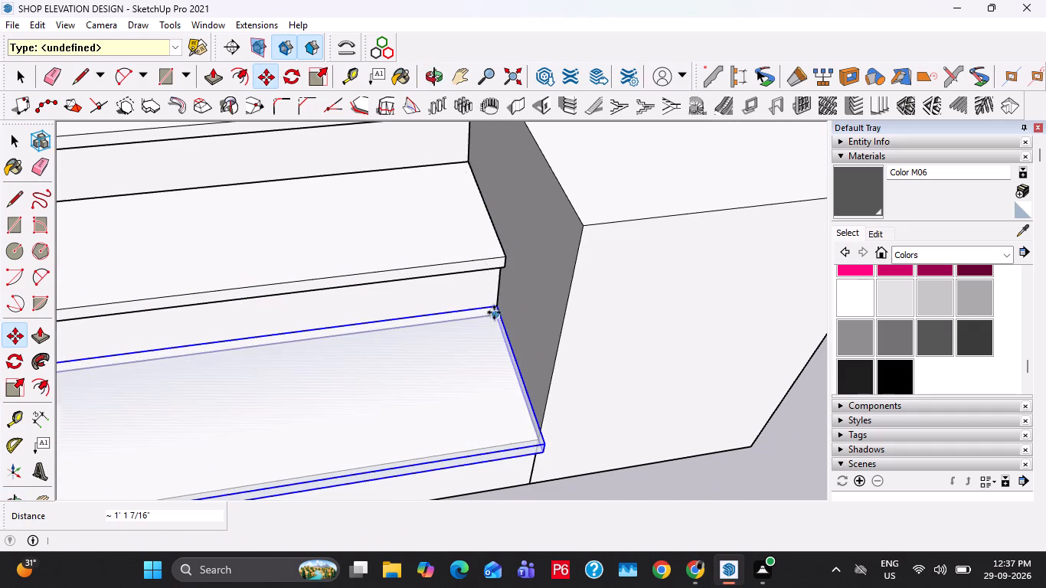
Paint the three tread slabs with Marble Carrara Floor Tile from the Tile materials collection.
key(v)
scroll(475, 303, down, 13)
key(v)
click(942, 264)
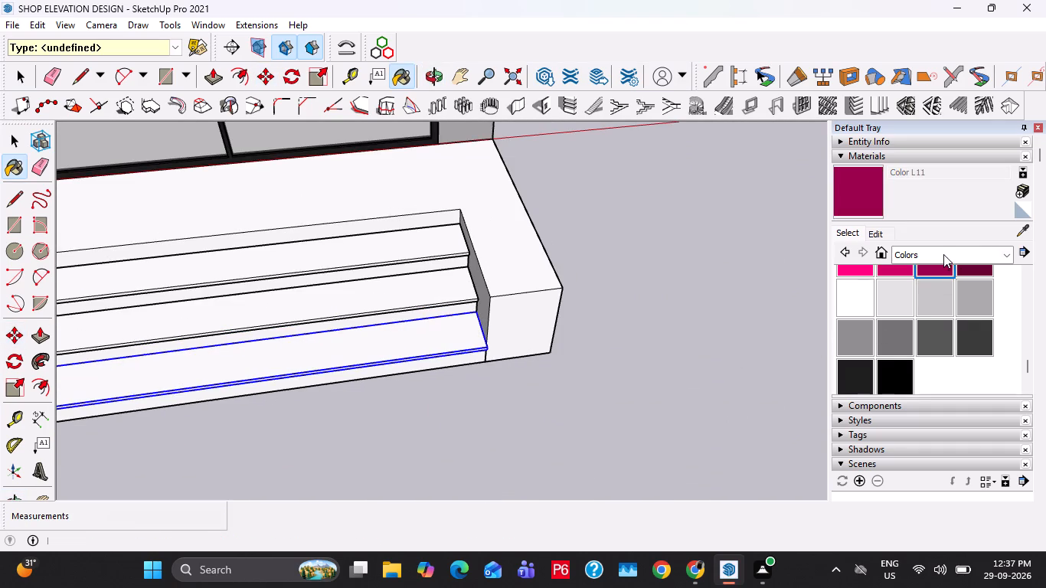
click(943, 254)
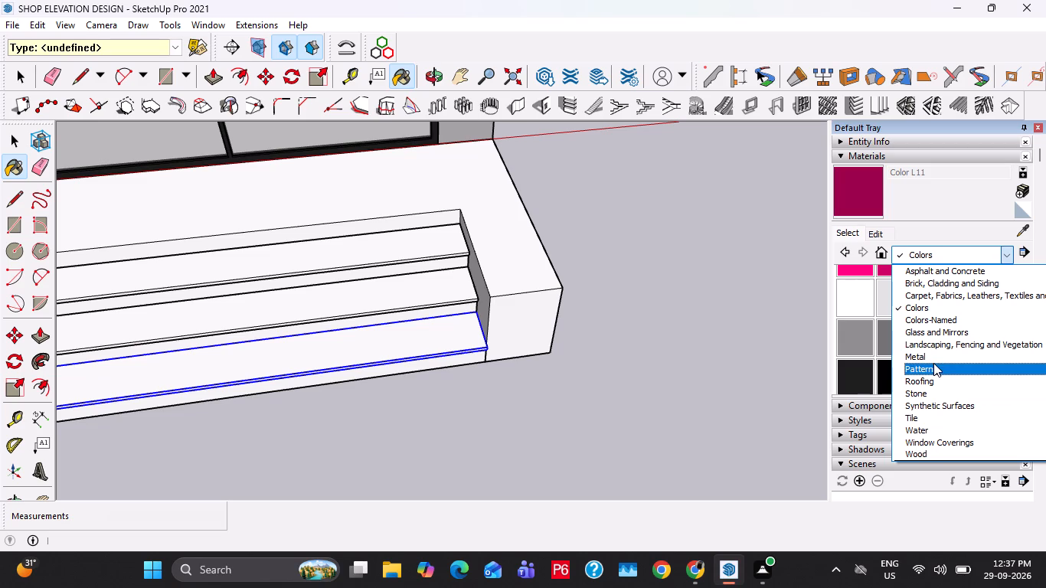
click(939, 421)
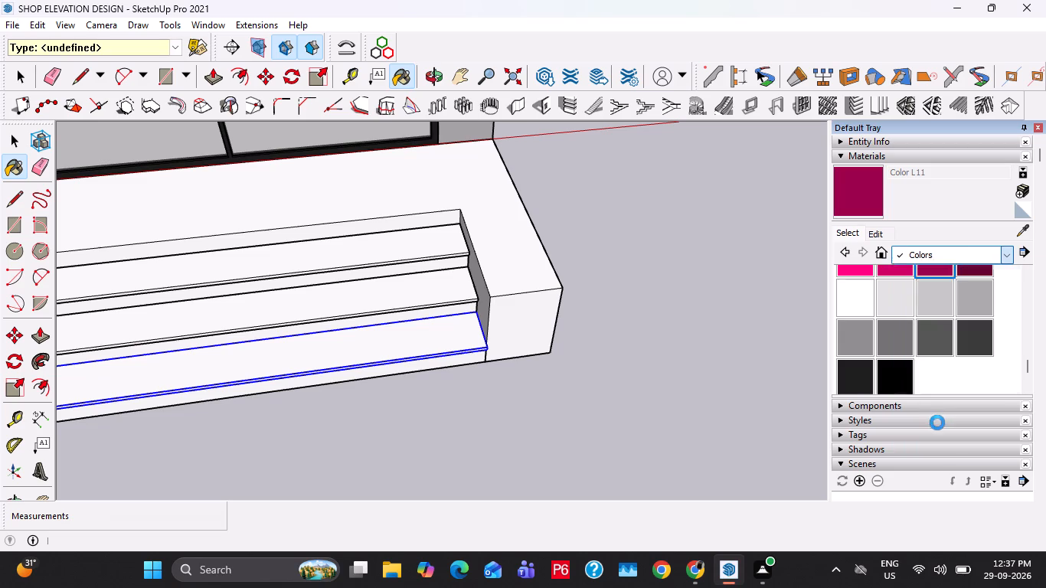
scroll(913, 342, down, 3)
scroll(911, 347, up, 2)
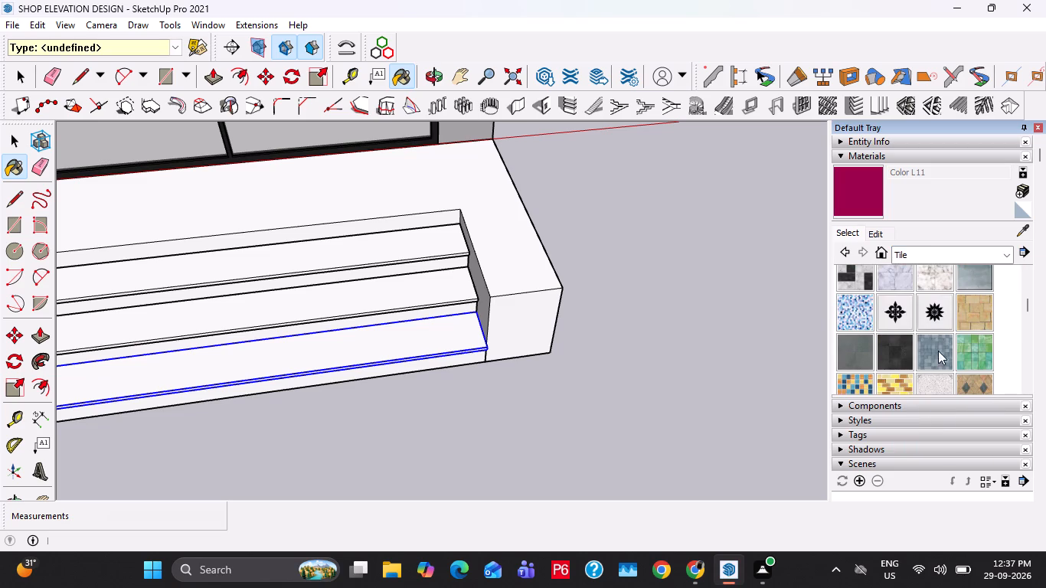
scroll(897, 330, up, 1)
click(893, 364)
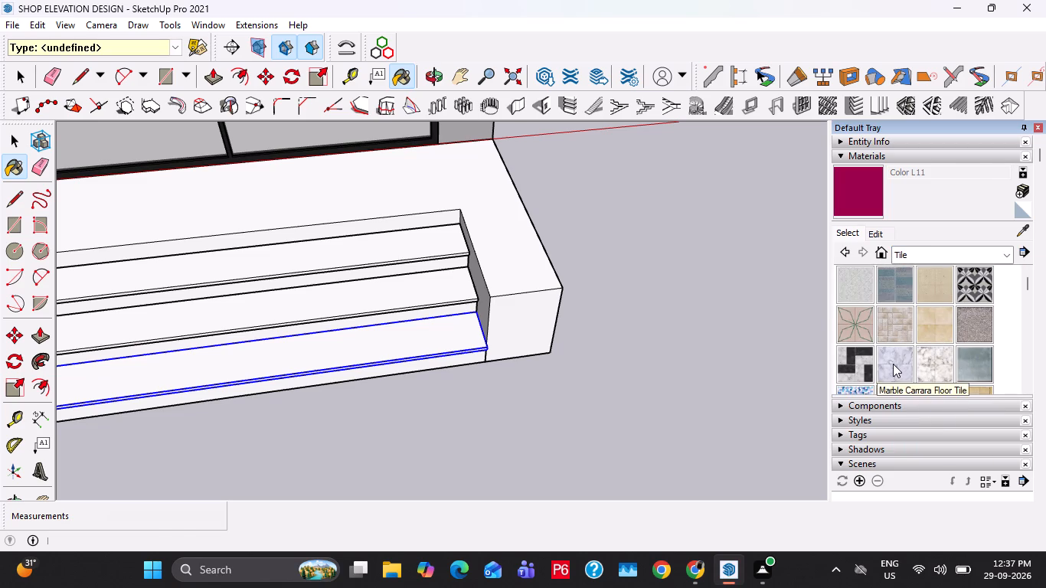
click(429, 343)
click(427, 289)
click(423, 235)
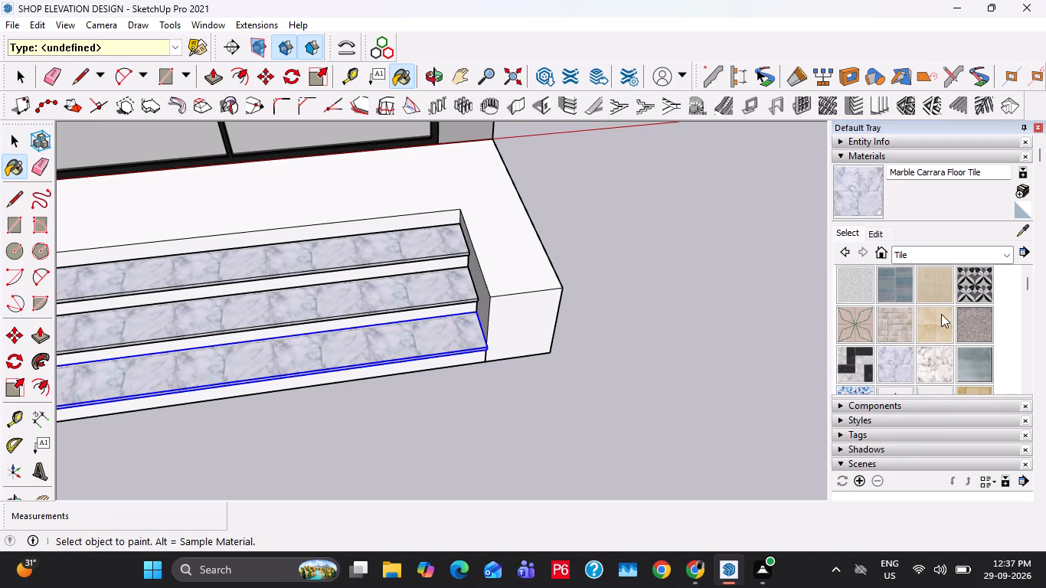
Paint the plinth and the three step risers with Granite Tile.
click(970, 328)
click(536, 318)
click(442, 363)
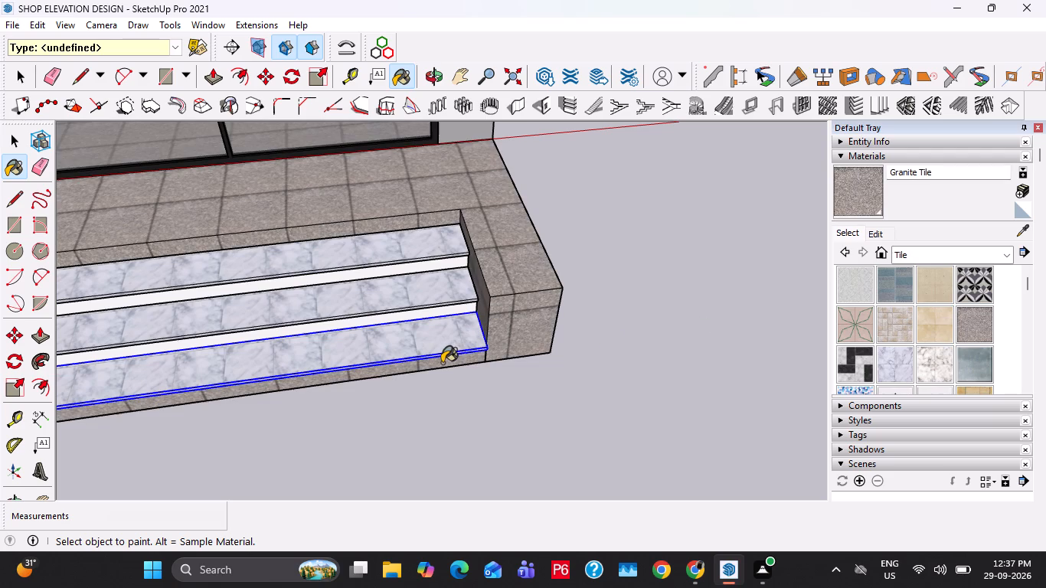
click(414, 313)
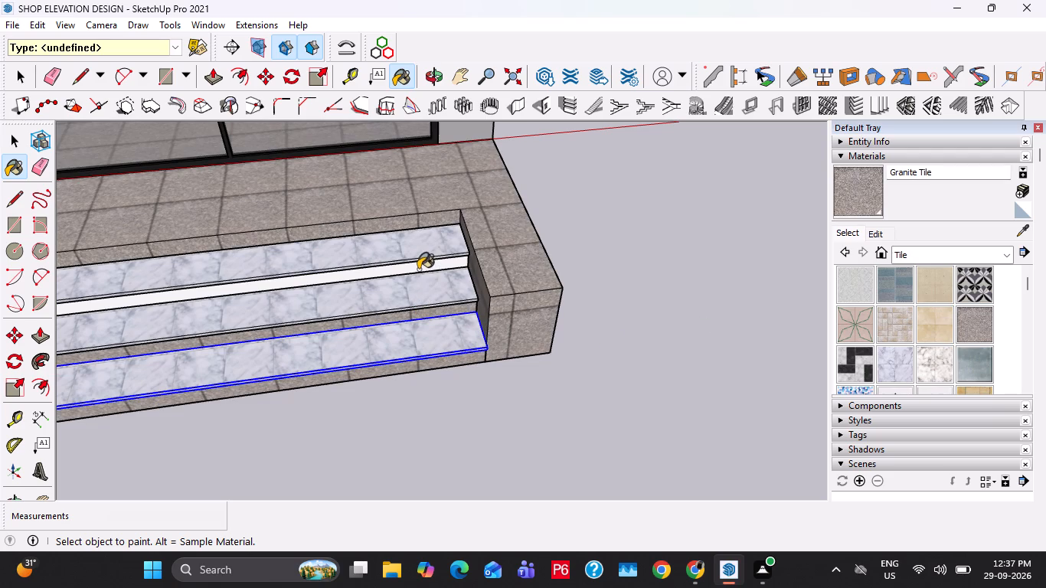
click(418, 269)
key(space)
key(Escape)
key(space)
Paint the plinth and the three step risers with Marble Carrara Gold Floor Tile.
scroll(416, 421, down, 8)
shift+middle_drag(362, 385, 584, 347)
shift+scroll(655, 400, down, 1)
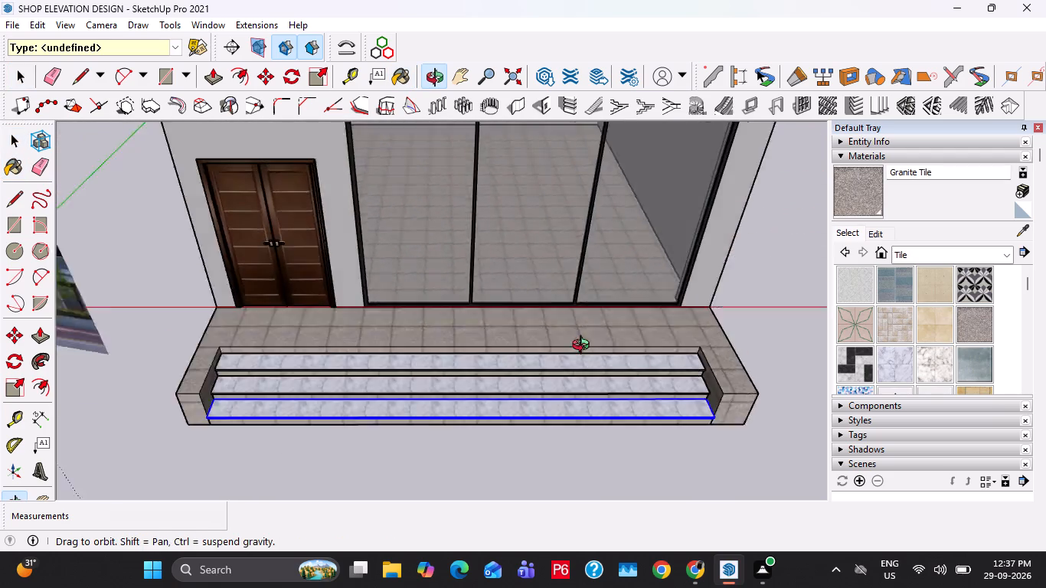
shift+middle_drag(584, 347, 565, 283)
scroll(582, 287, down, 3)
middle_drag(511, 360, 546, 335)
click(927, 361)
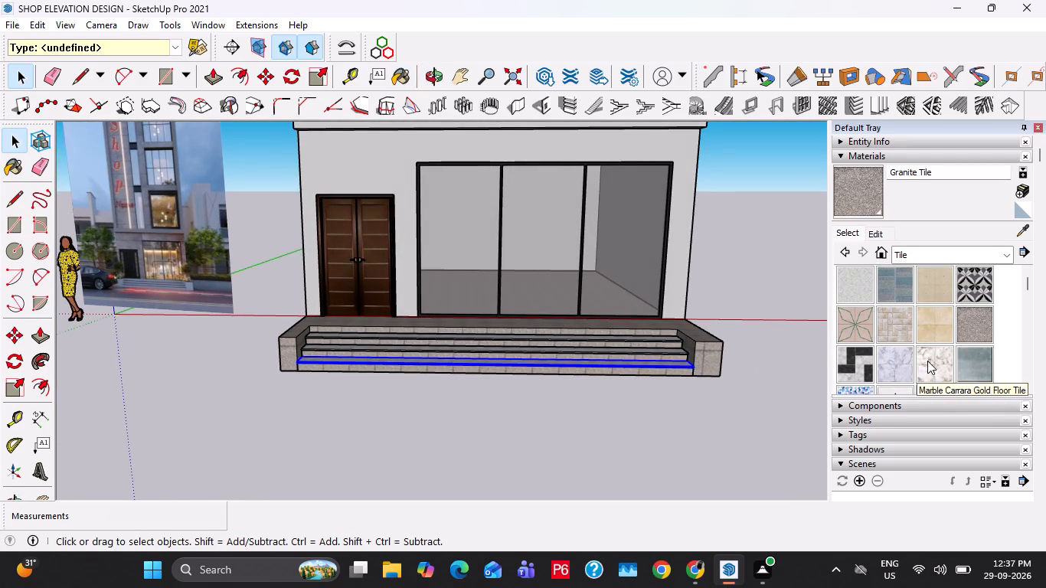
click(696, 366)
scroll(687, 370, up, 3)
click(682, 373)
scroll(668, 360, up, 3)
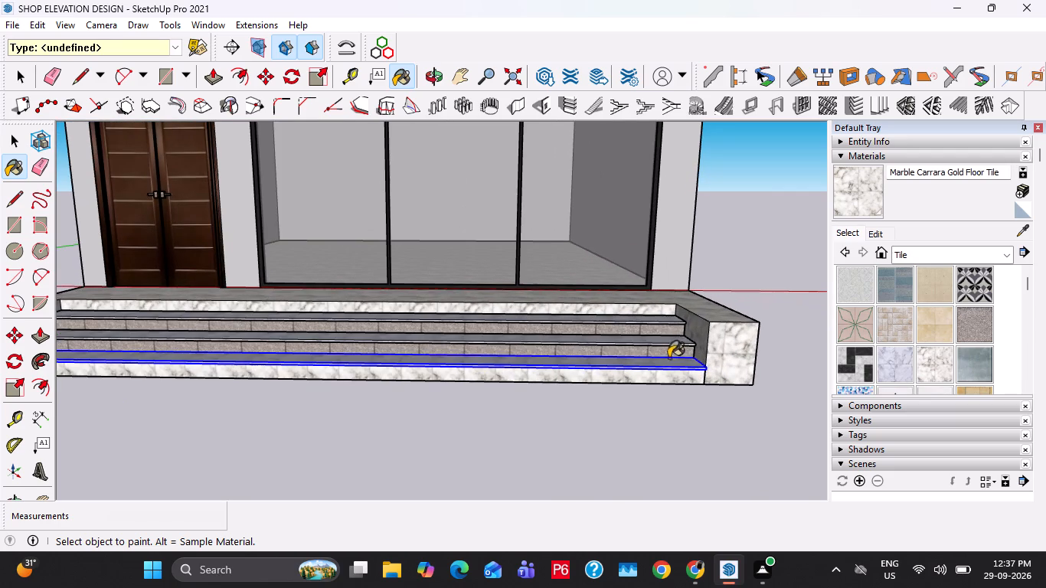
click(668, 353)
click(661, 334)
scroll(580, 348, down, 5)
key(space)
key(Escape)
key(space)
scroll(534, 417, down, 5)
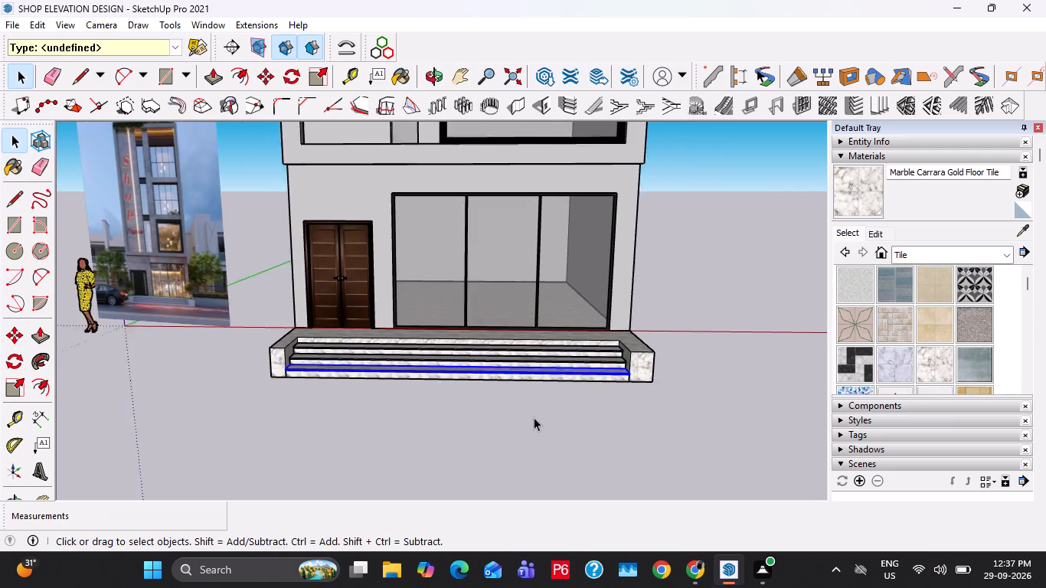
Place bold Tahoma 3D text NAME, 1' high and extruded 1", on the sign panel directly below the letters SHOP.
shift+middle_drag(455, 355, 492, 400)
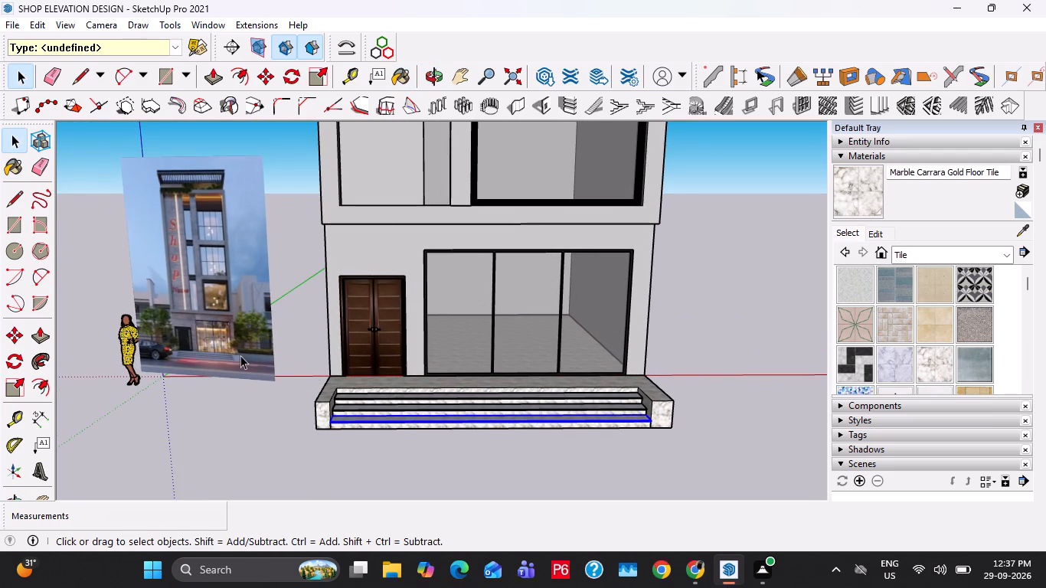
middle_drag(240, 355, 244, 363)
shift+middle_drag(471, 326, 452, 446)
scroll(459, 421, down, 4)
middle_drag(463, 419, 453, 386)
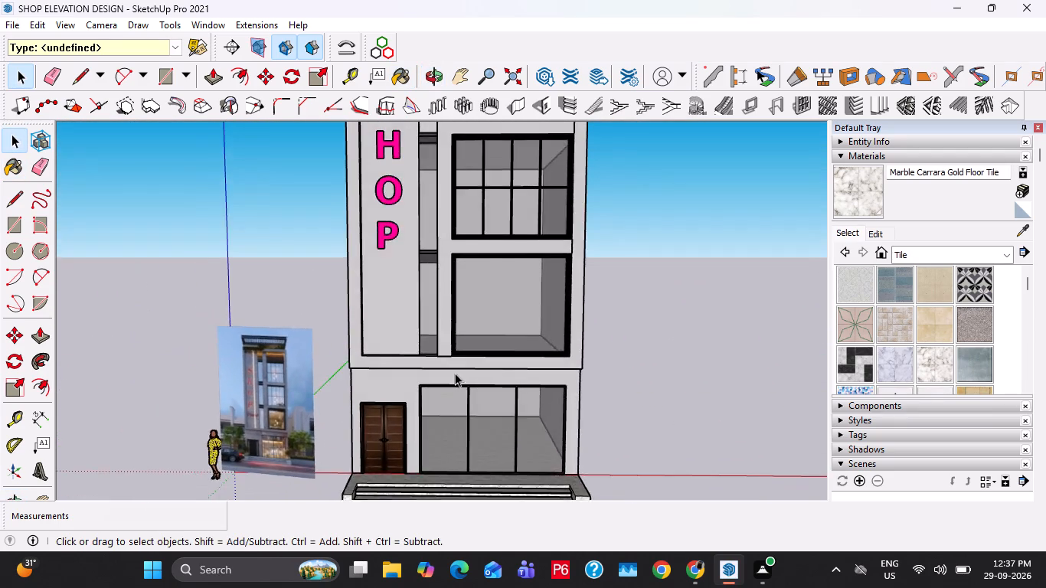
scroll(455, 373, down, 3)
shift+middle_drag(530, 315, 534, 351)
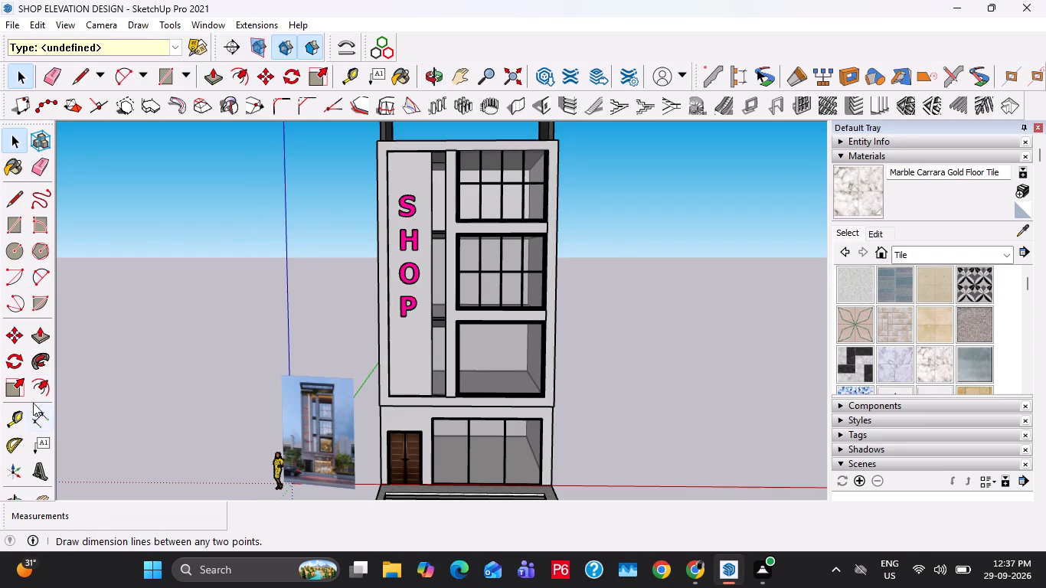
click(41, 464)
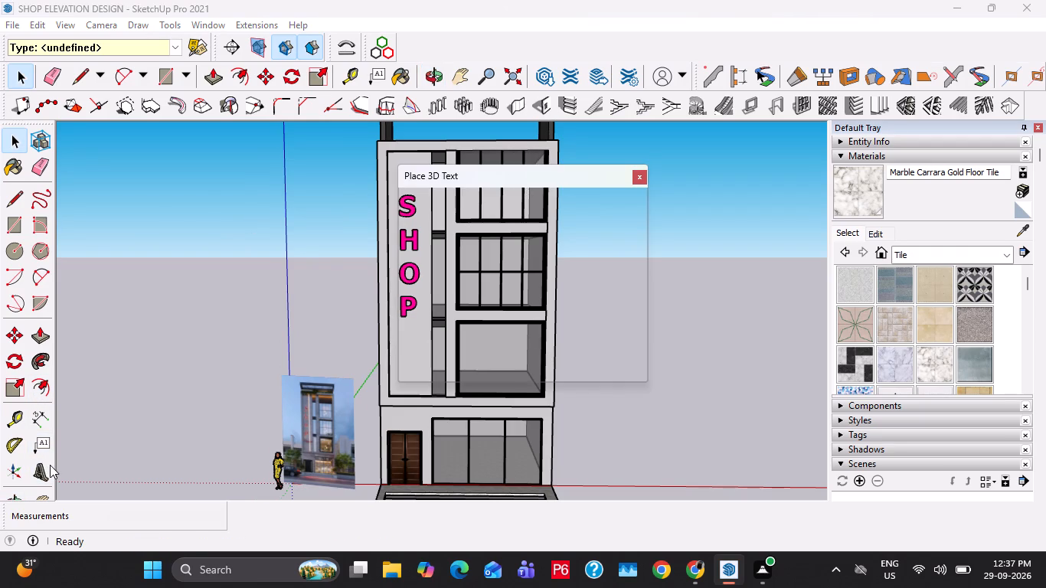
key(n)
text(AME)
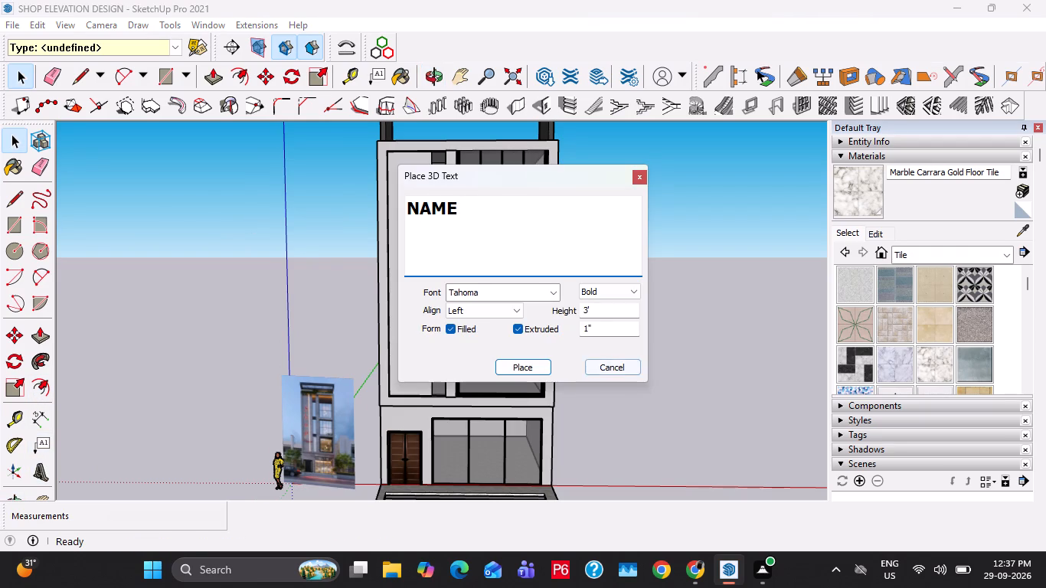
double_click(598, 312)
text(1')
key(Return)
scroll(416, 335, up, 5)
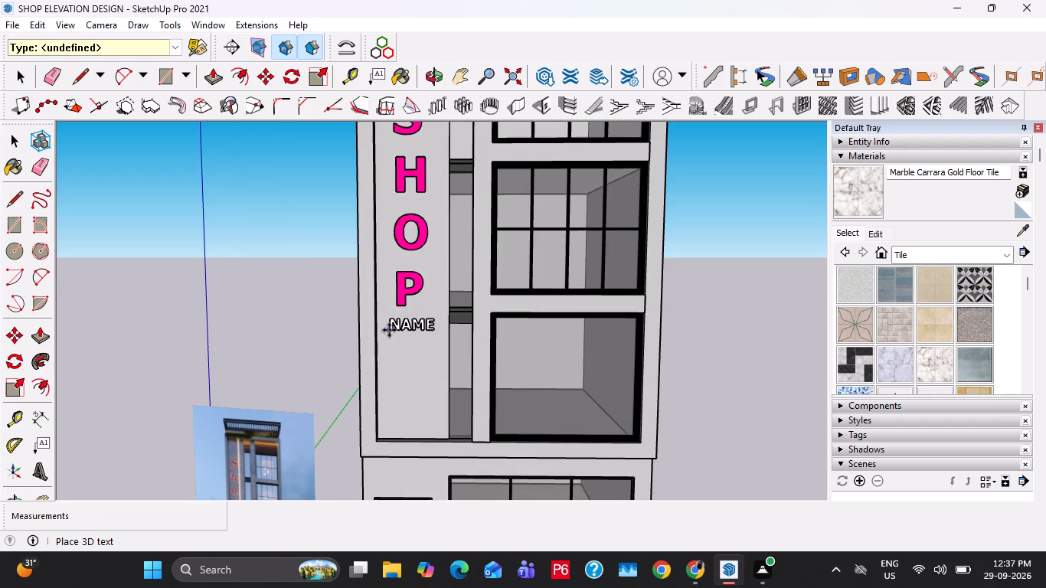
click(390, 330)
key(Escape)
key(Escape)
scroll(457, 339, down, 3)
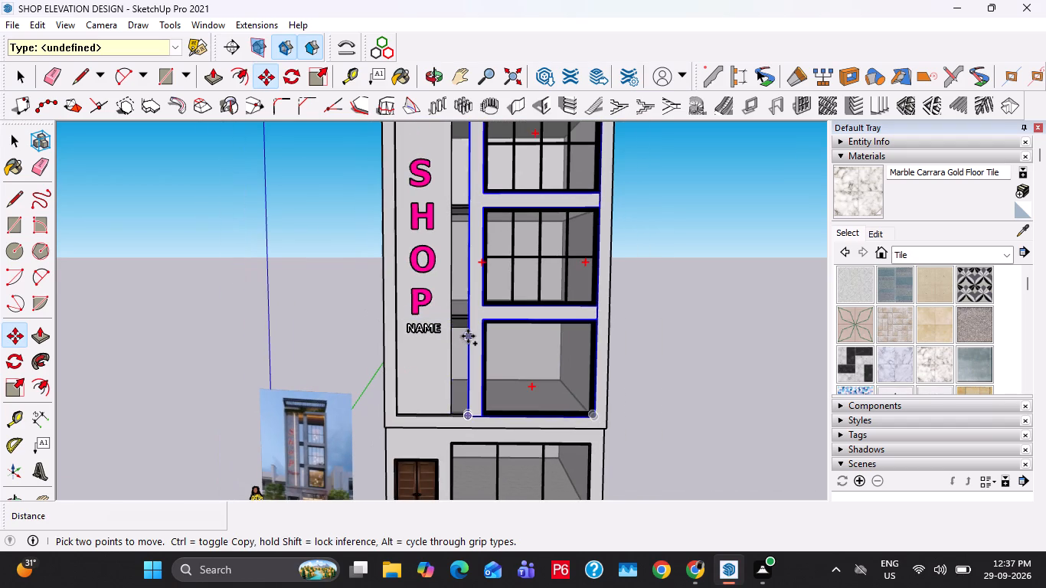
key(Escape)
key(Escape)
key(space)
key(space)
key(Escape)
Save the model.
key(ctrl+s)
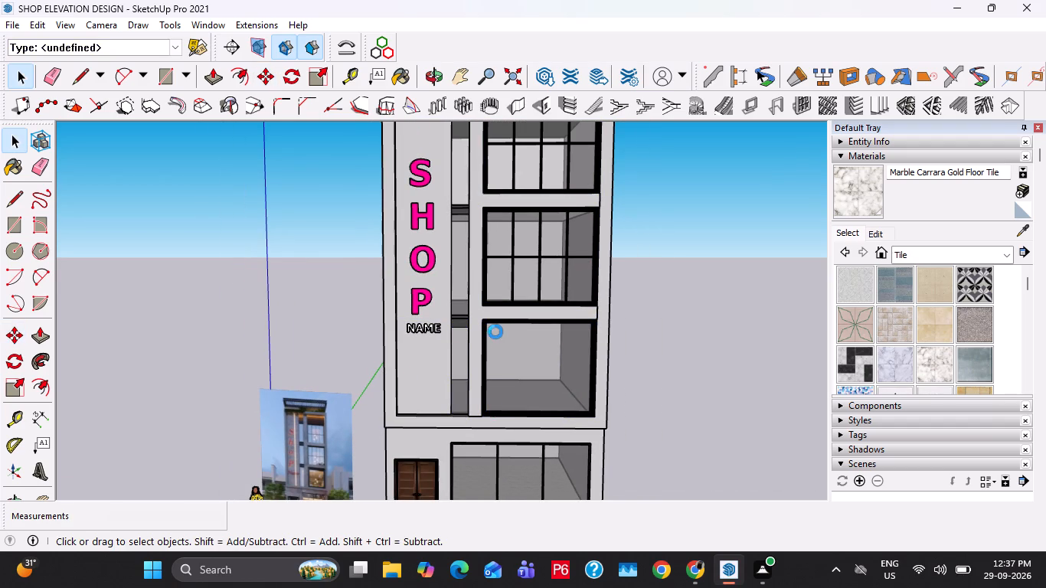
key(ctrl+s)
Examine the street and entrance in the reference photo and compare them with the model's ground floor.
middle_drag(384, 420, 384, 358)
scroll(304, 390, up, 9)
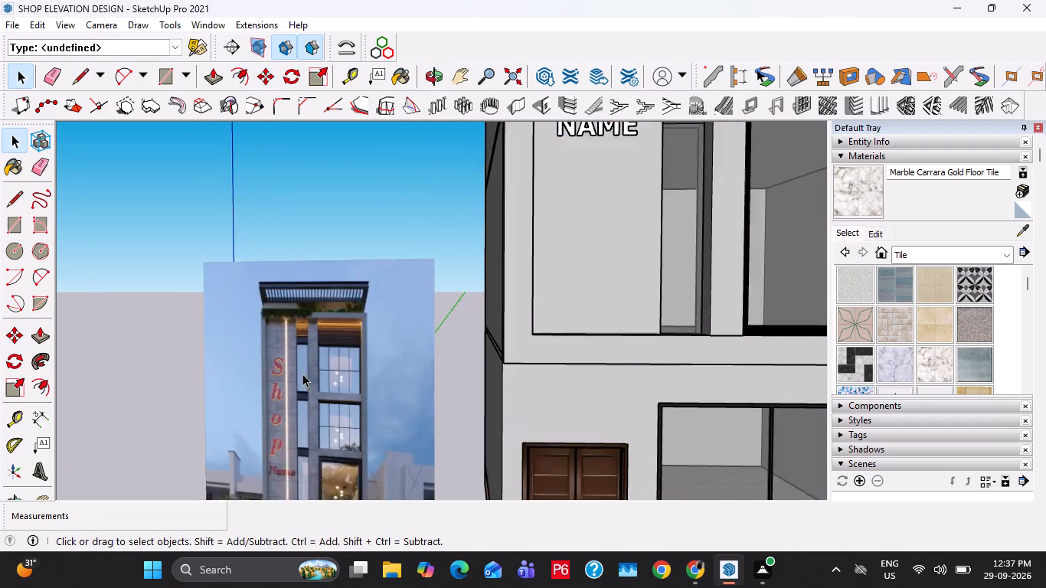
scroll(302, 374, up, 4)
scroll(330, 377, down, 5)
middle_drag(331, 437, 332, 312)
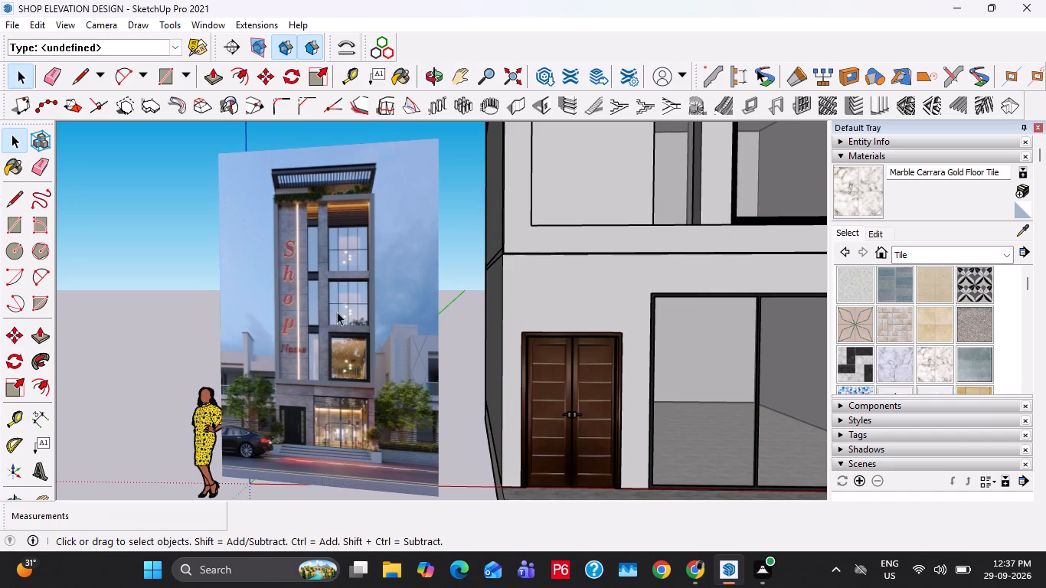
scroll(344, 314, down, 6)
shift+middle_drag(508, 356, 421, 400)
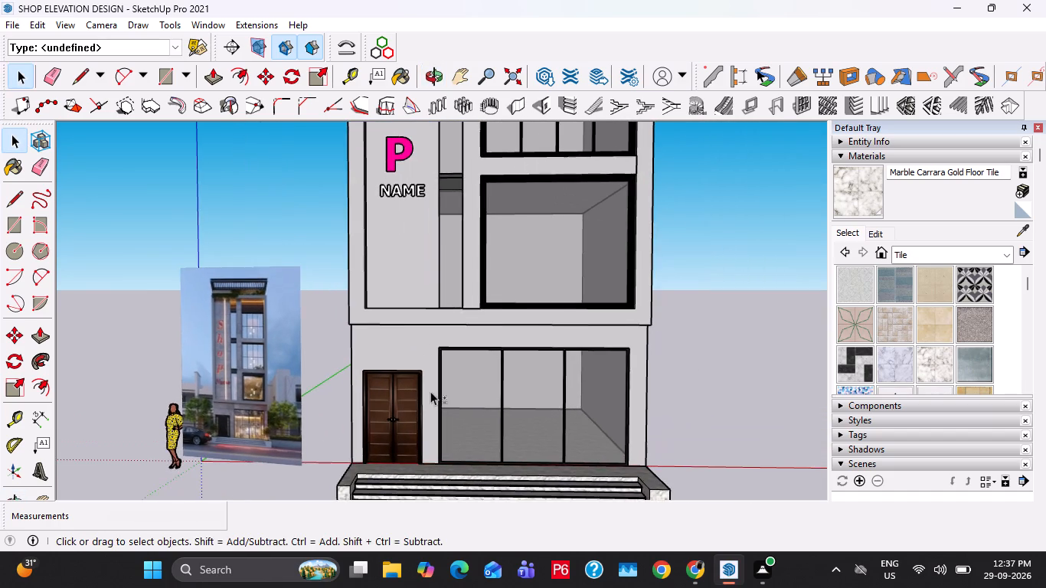
shift+middle_drag(479, 440, 435, 377)
scroll(436, 367, down, 4)
Draw a road rectangle about 38' 10" by 8' on the ground, from the plinth's front corner along the entrance steps.
key(r)
scroll(412, 445, up, 8)
click(309, 403)
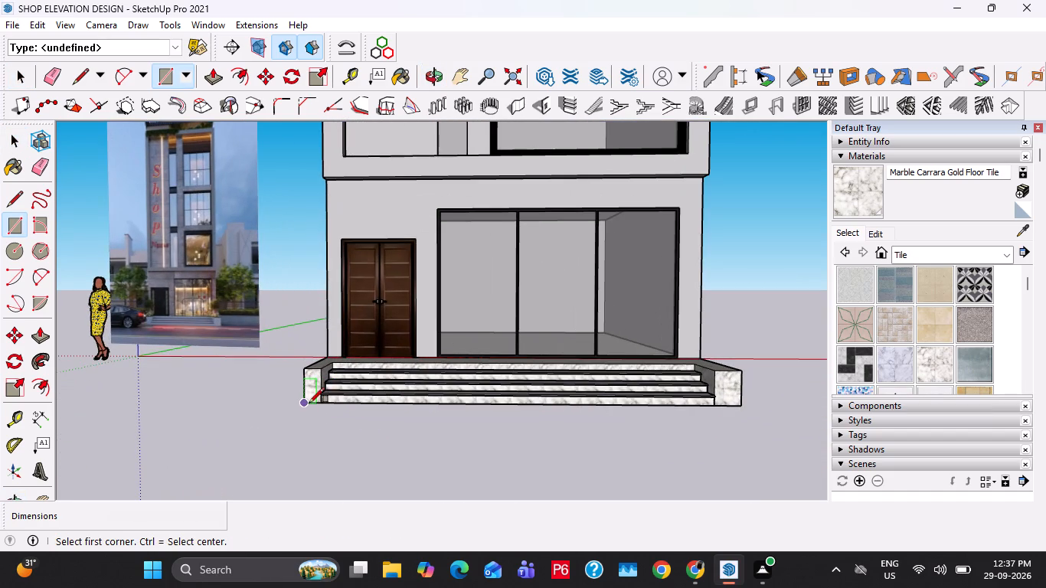
scroll(521, 489, down, 5)
shift+middle_drag(564, 492, 515, 403)
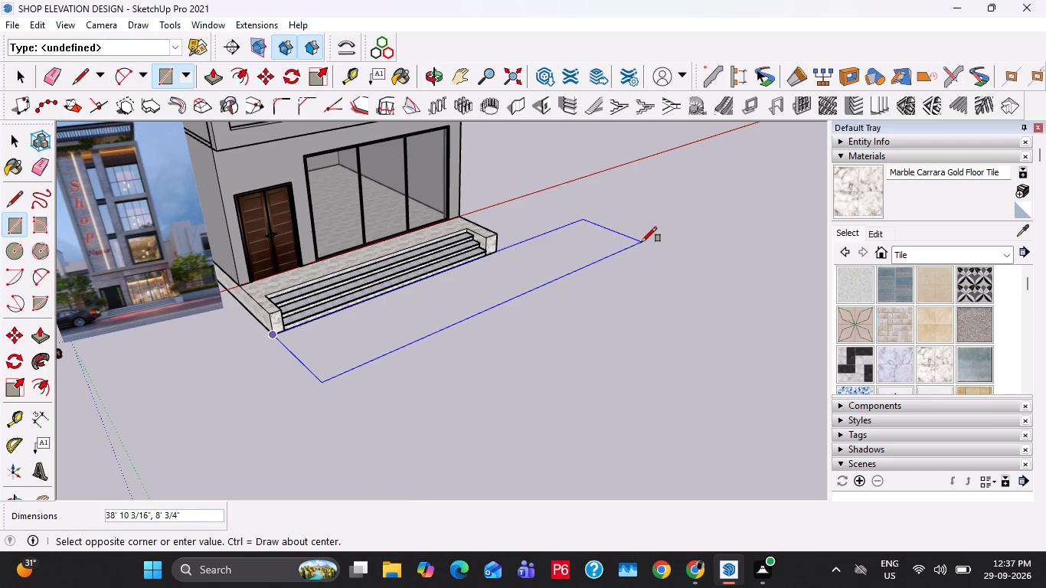
click(642, 242)
key(space)
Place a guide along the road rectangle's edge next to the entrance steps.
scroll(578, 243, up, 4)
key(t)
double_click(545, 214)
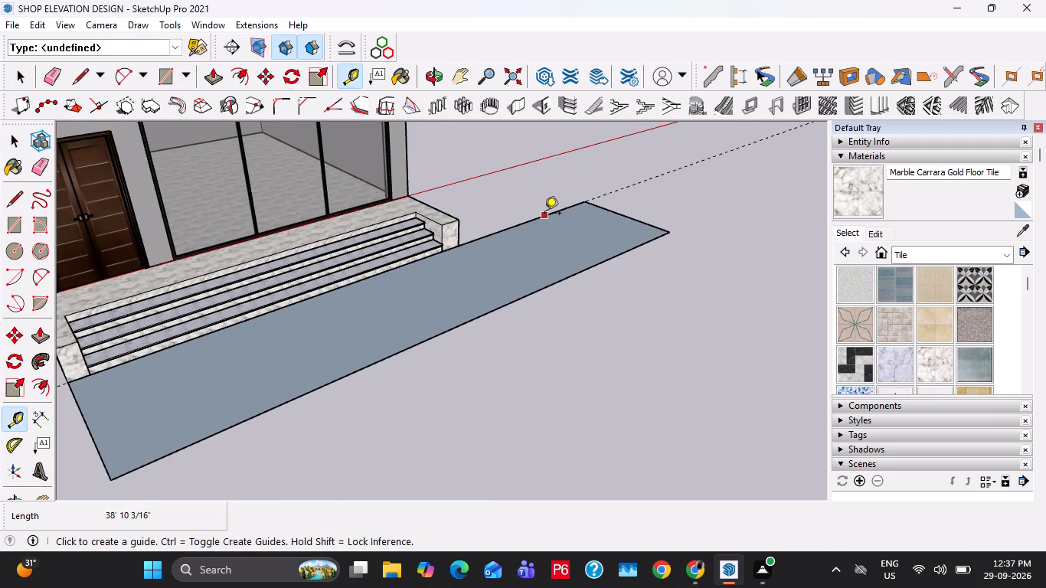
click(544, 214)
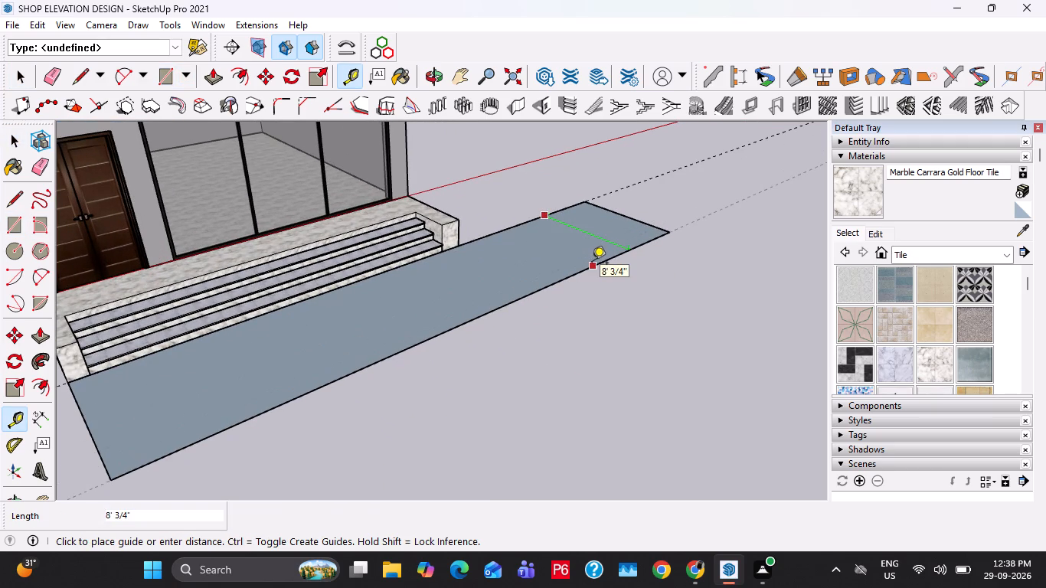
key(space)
Scale the road rectangle lengthwise by 1.44 along the red axis, extending it past the reference photo's side.
triple_click(583, 262)
scroll(581, 260, down, 6)
key(s)
click(345, 342)
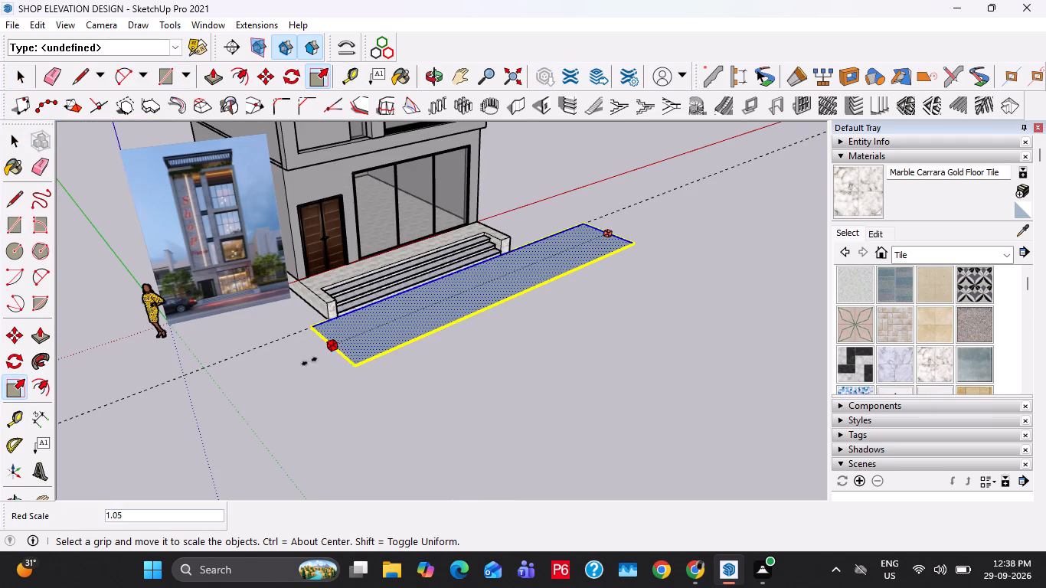
click(181, 437)
Paint the road surface with Color M08 from the Colors collection.
scroll(924, 345, down, 2)
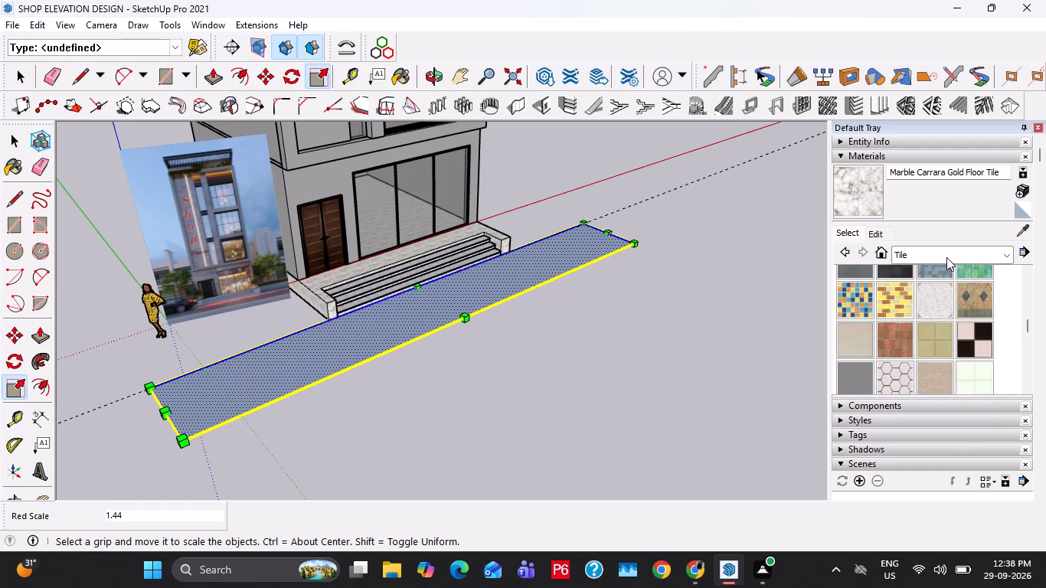
click(946, 257)
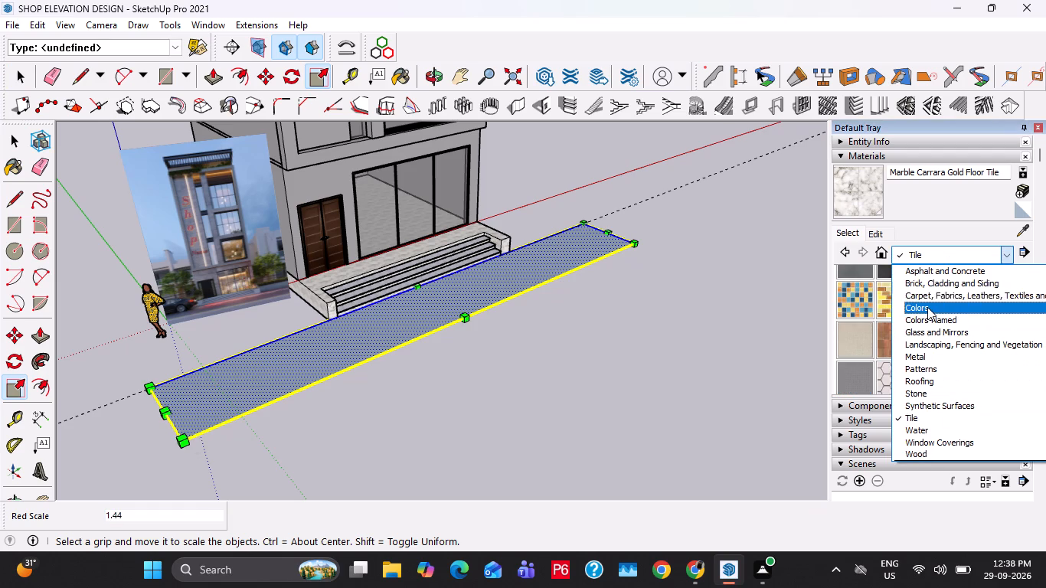
click(927, 308)
scroll(927, 341, down, 9)
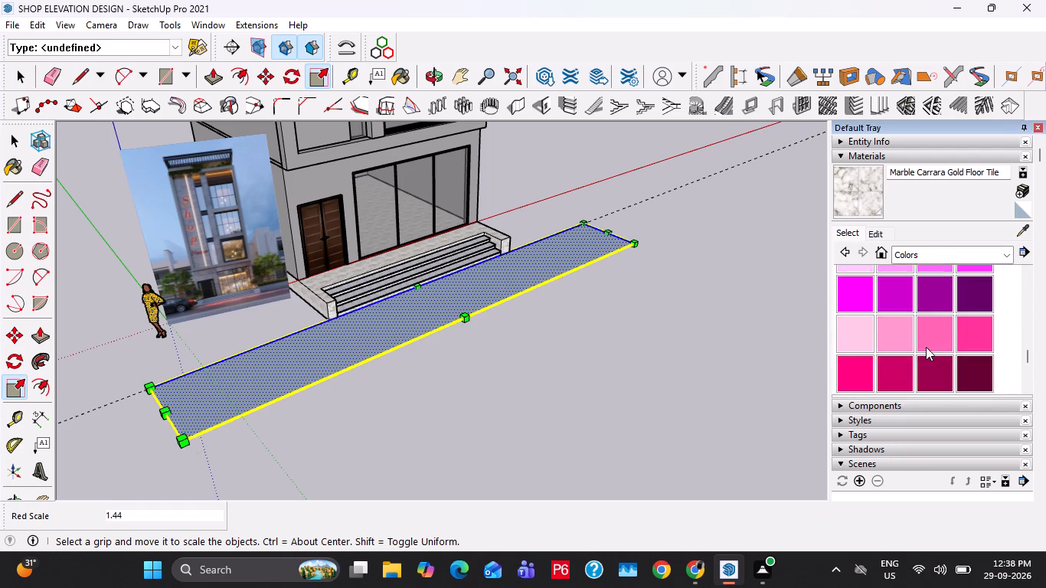
scroll(925, 348, down, 2)
click(859, 314)
click(542, 260)
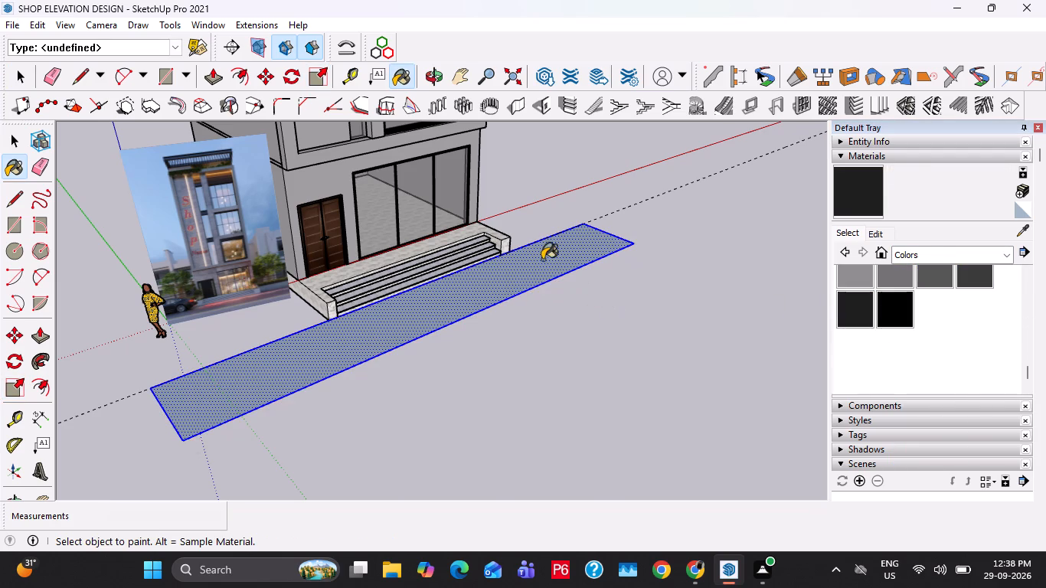
key(space)
Place a guide along the road's centre, 4' 3/8" from its long edge beside the steps.
middle_drag(539, 270, 517, 403)
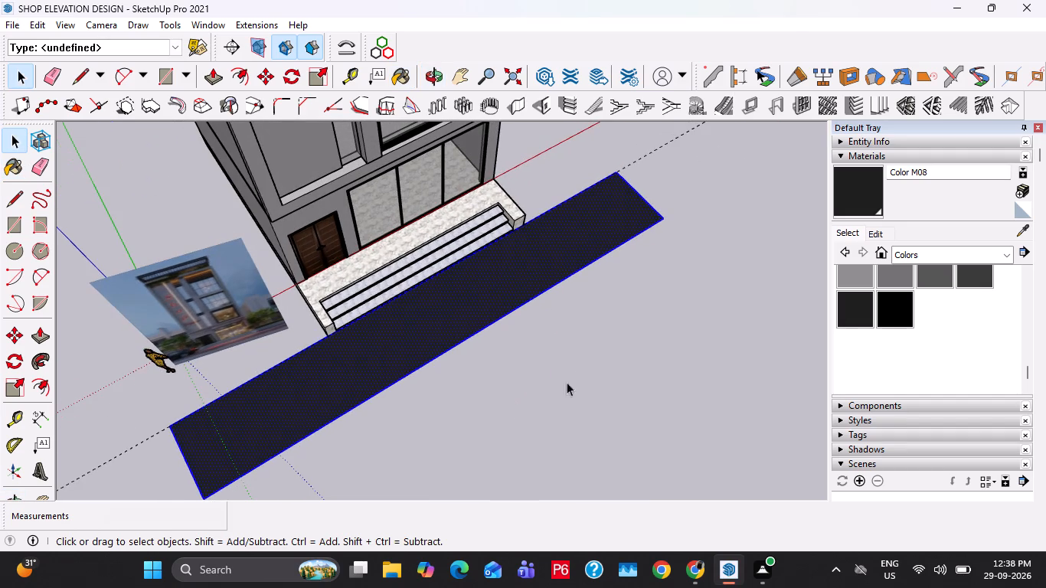
middle_drag(409, 406, 551, 355)
scroll(333, 450, up, 2)
middle_drag(333, 452, 345, 429)
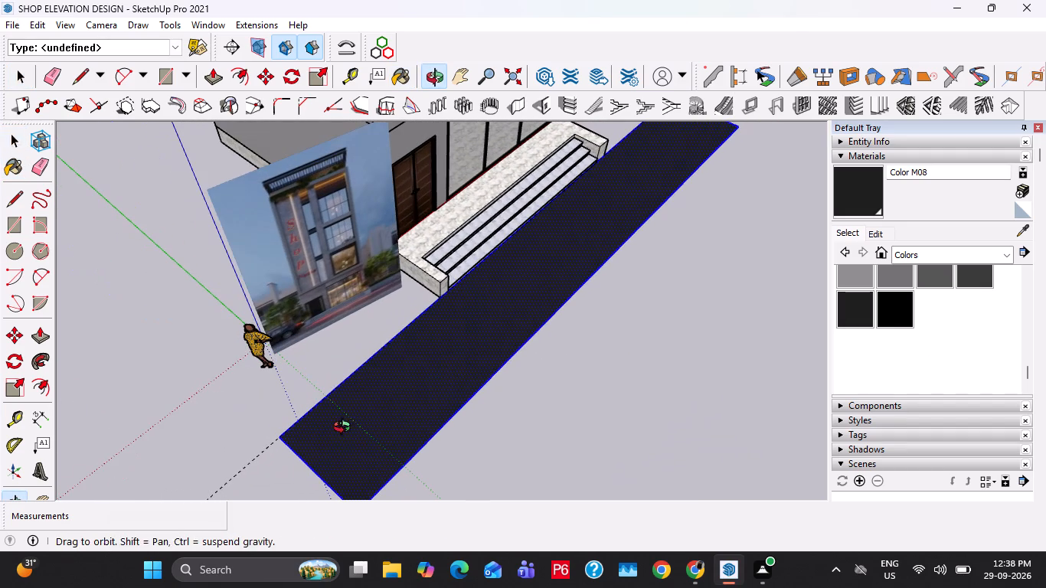
key(t)
double_click(328, 388)
click(312, 416)
click(322, 477)
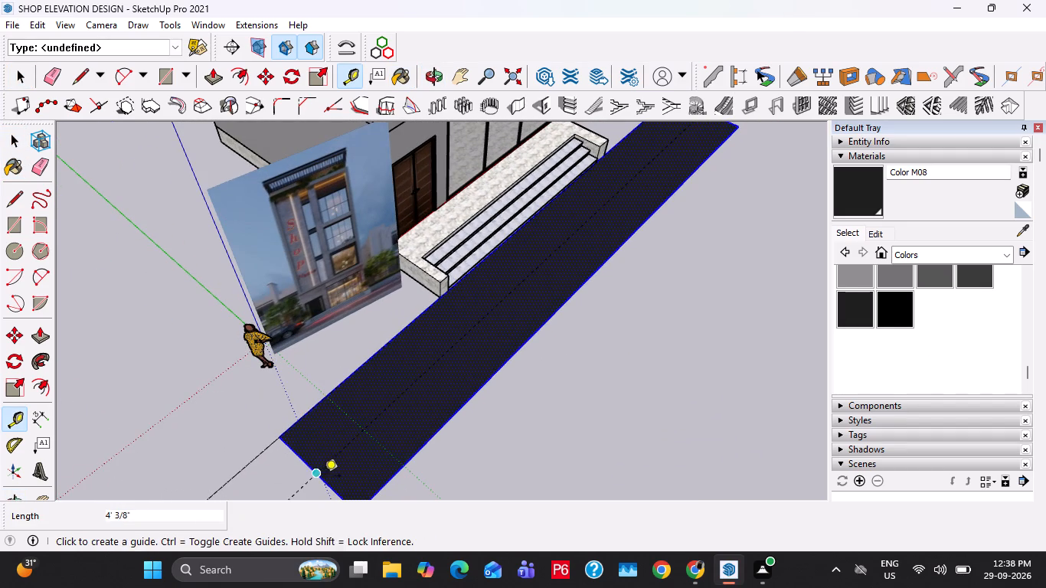
Place a second lengthwise guide 6" from the road's centre guide, on the side away from the building.
shift+middle_drag(333, 477, 361, 426)
scroll(361, 424, up, 6)
click(361, 390)
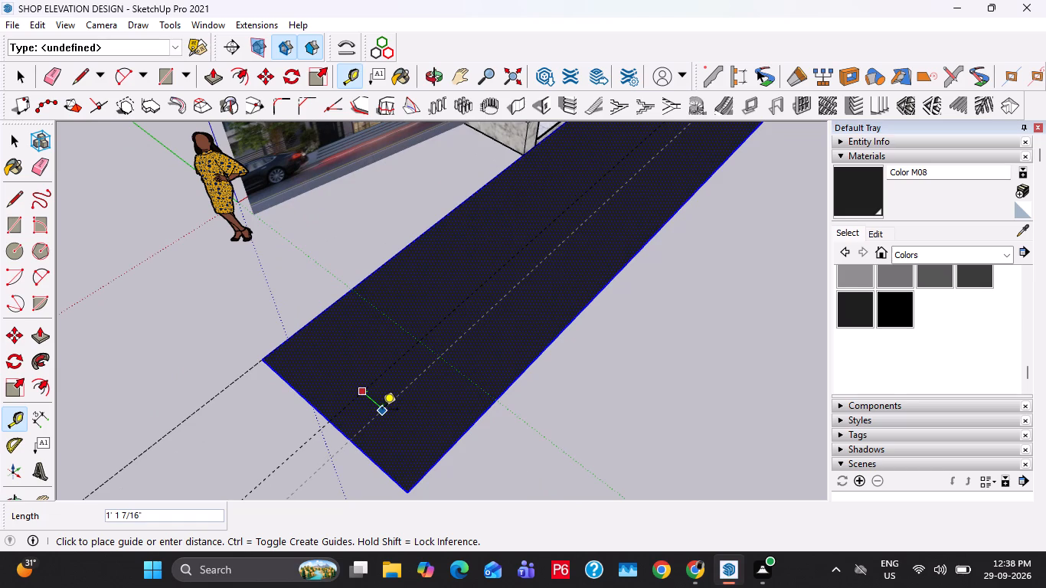
key(6)
key(shift+quotedbl)
key(Return)
scroll(345, 416, up, 5)
key(space)
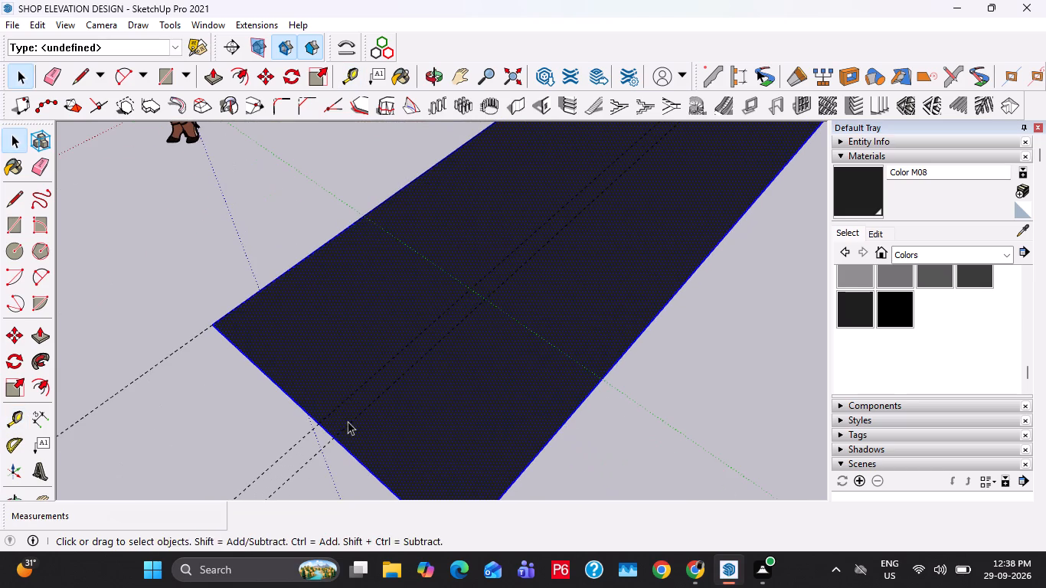
Draw a lane-marking rectangle 6" wide and about 5' long between the two guides at the road's end.
key(r)
click(320, 420)
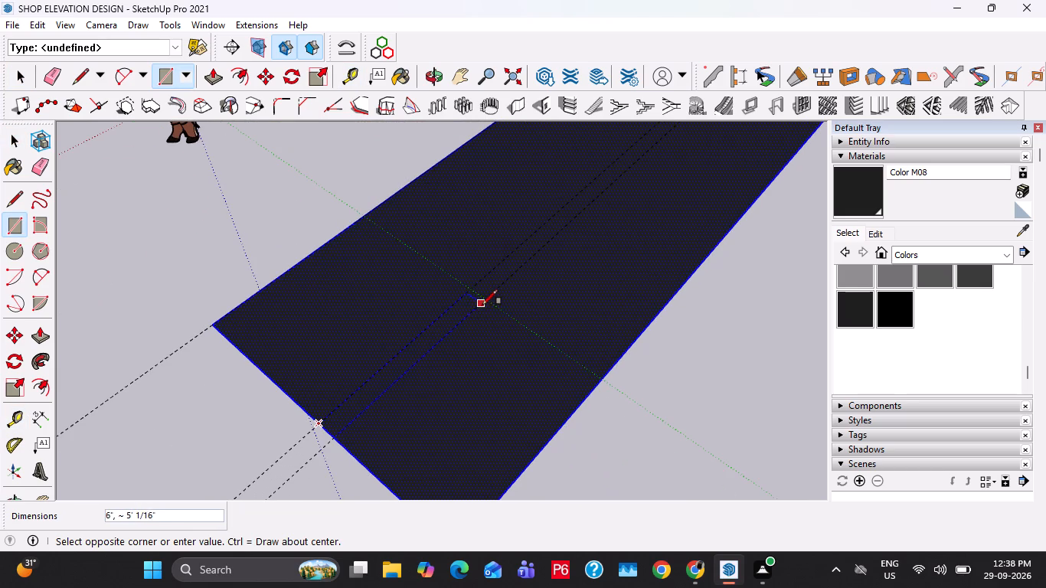
click(485, 301)
key(space)
Paint the lane-marking rectangle white with Color M00.
click(443, 328)
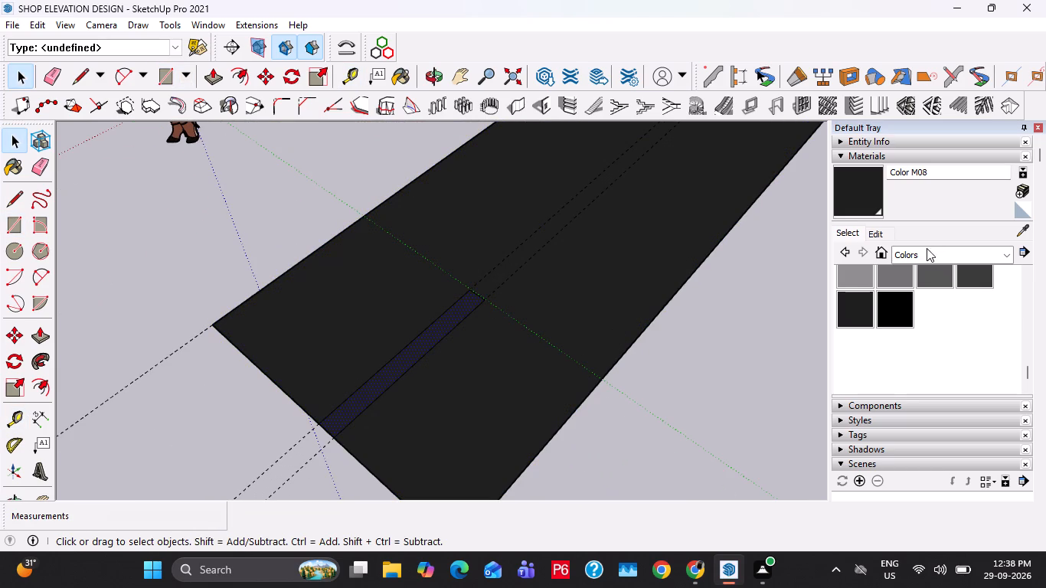
scroll(876, 302, up, 2)
scroll(855, 350, down, 1)
click(860, 316)
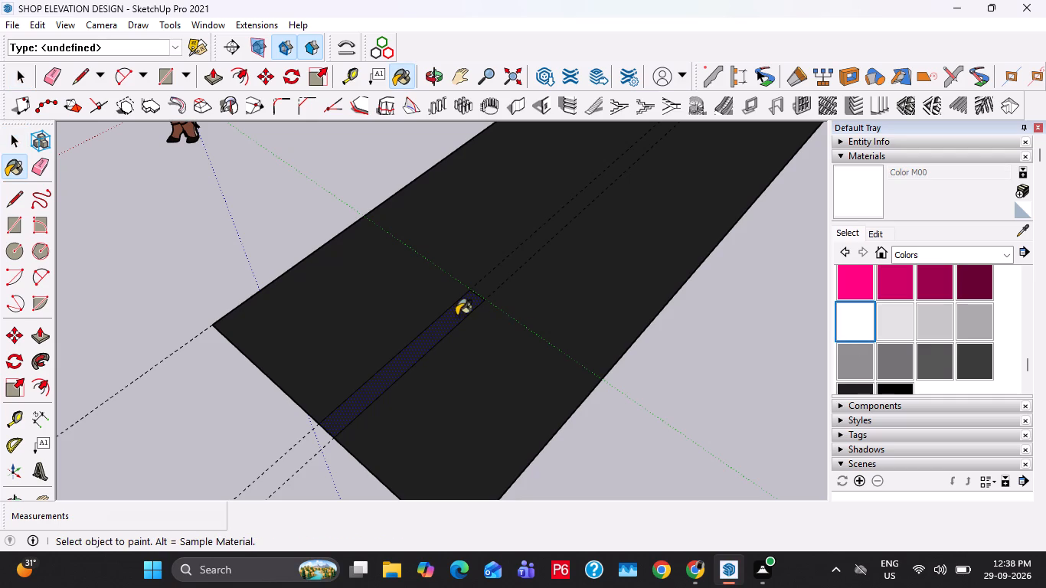
click(454, 315)
key(space)
Copy the white lane marking along the road at about 7' 2" spacing and array it as seven copies (x7).
double_click(447, 324)
key(m)
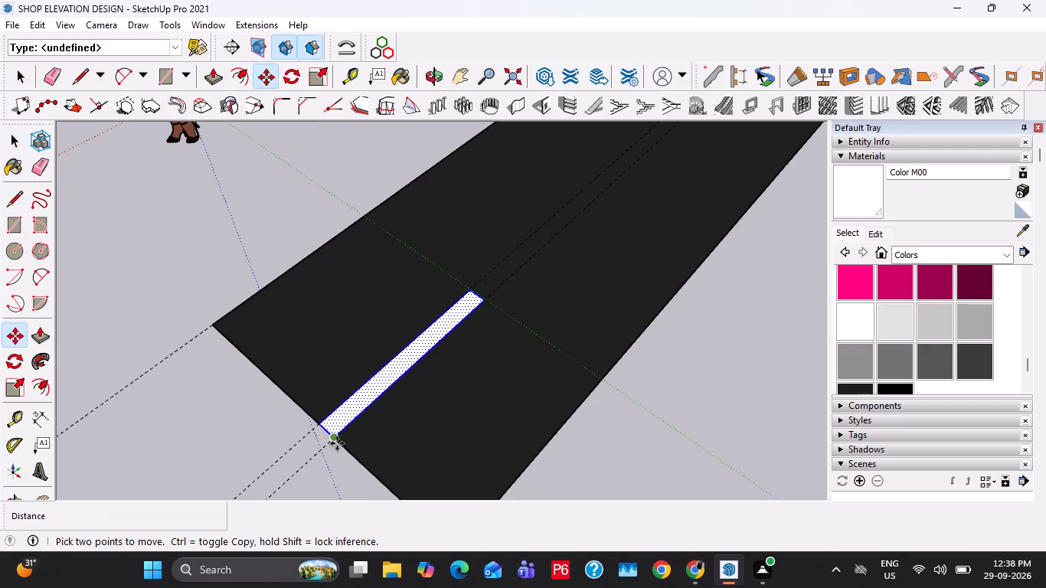
click(337, 443)
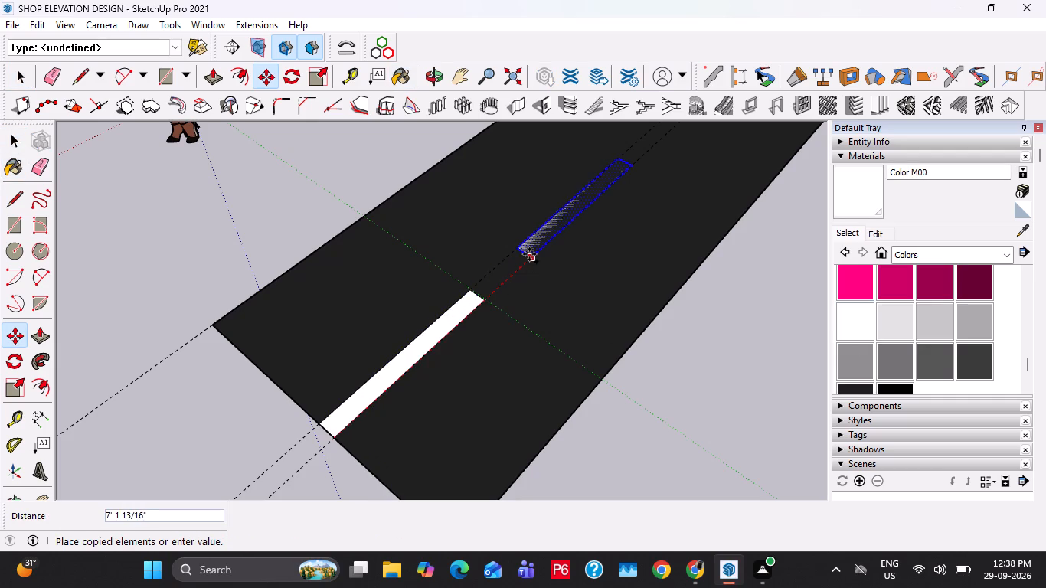
click(530, 254)
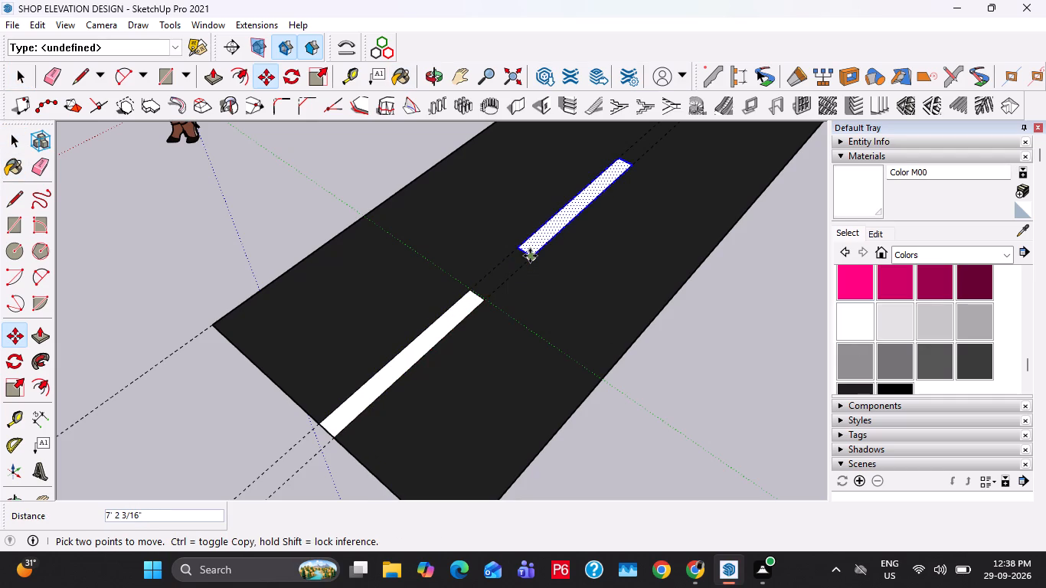
key(x)
key(4)
key(Return)
scroll(498, 317, down, 11)
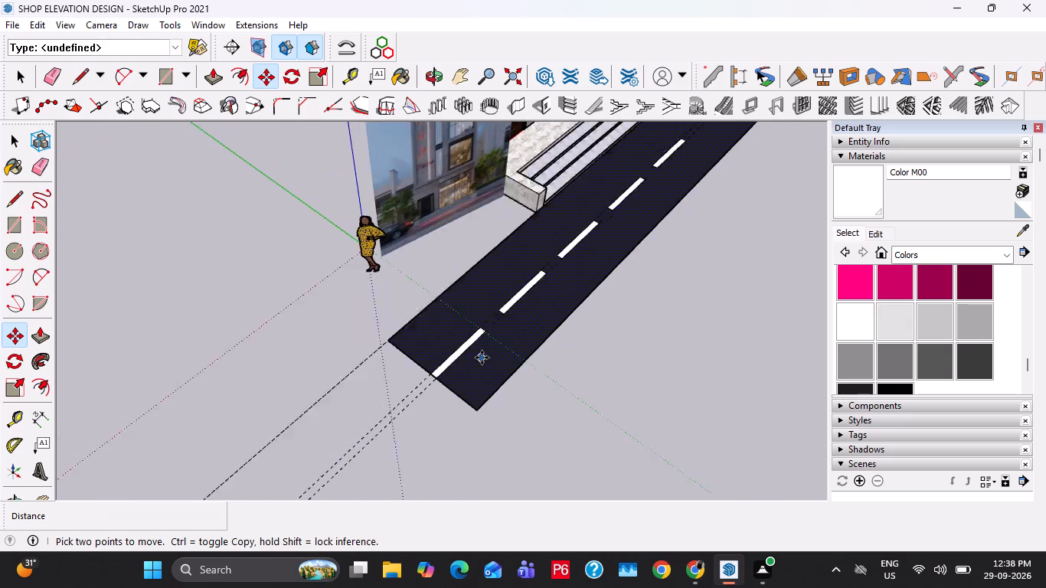
scroll(482, 358, down, 9)
text(X6)
key(Return)
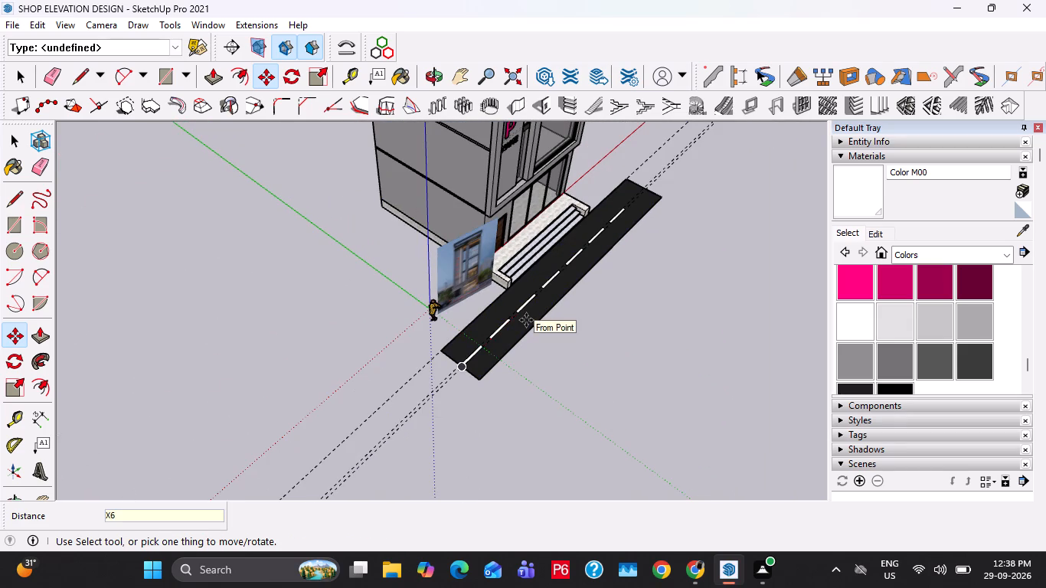
text(X7)
key(Return)
Make a group of the road surface and all its lane markings.
key(space)
scroll(546, 293, up, 4)
middle_drag(544, 299, 388, 286)
triple_click(477, 351)
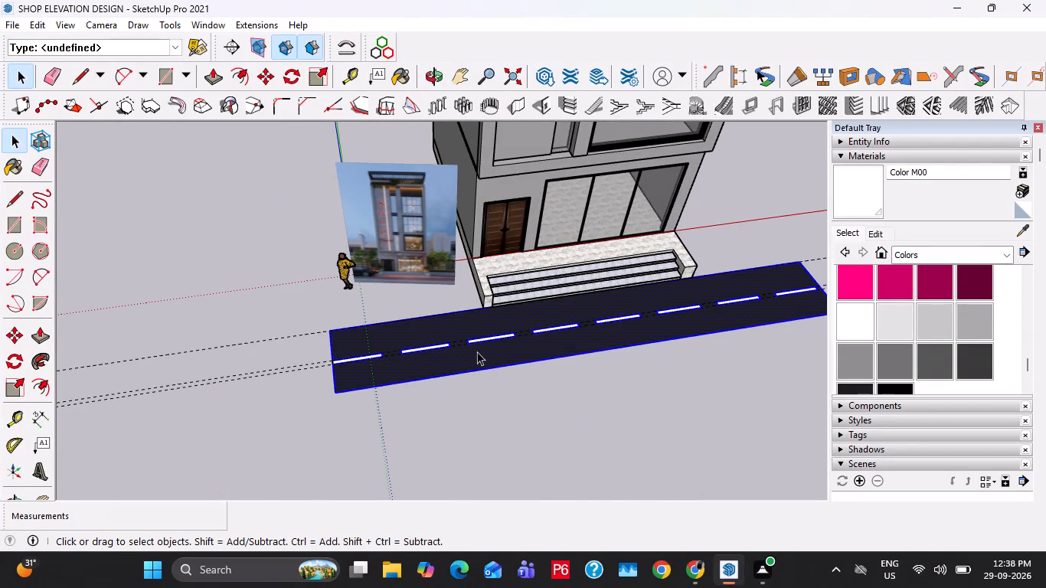
right_click(477, 351)
click(554, 216)
click(555, 361)
Examine the road and its lane markings against the building and the reference photo from several angles.
scroll(440, 349, down, 1)
middle_drag(436, 356, 349, 437)
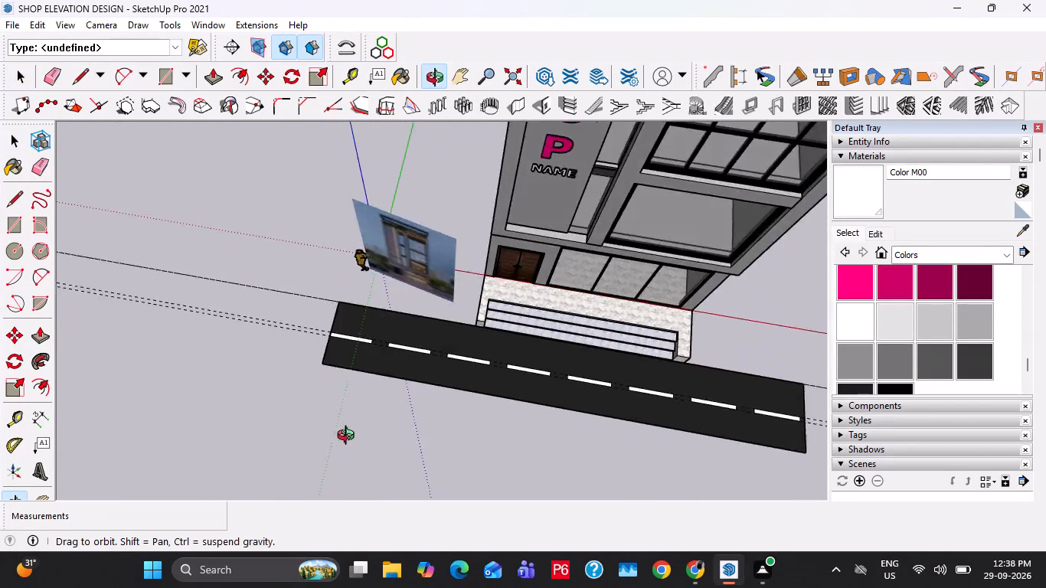
middle_drag(349, 437, 365, 317)
scroll(370, 307, down, 3)
shift+middle_drag(461, 324, 420, 302)
scroll(449, 356, up, 1)
middle_drag(449, 356, 452, 401)
scroll(315, 364, up, 4)
shift+middle_drag(380, 420, 331, 372)
Save the model.
key(ctrl+s)
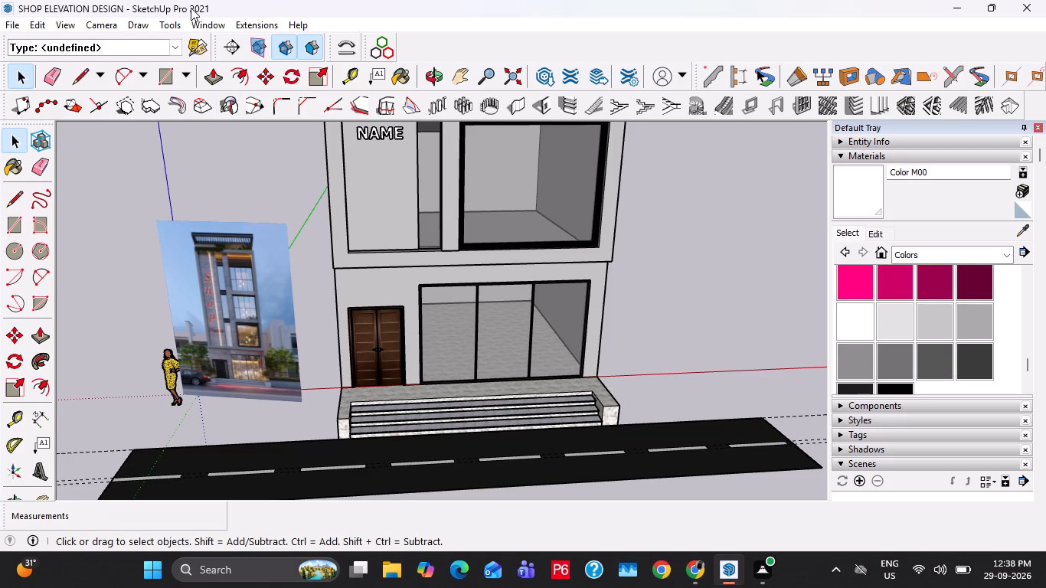
Delete all the guides in the model.
click(39, 31)
click(70, 169)
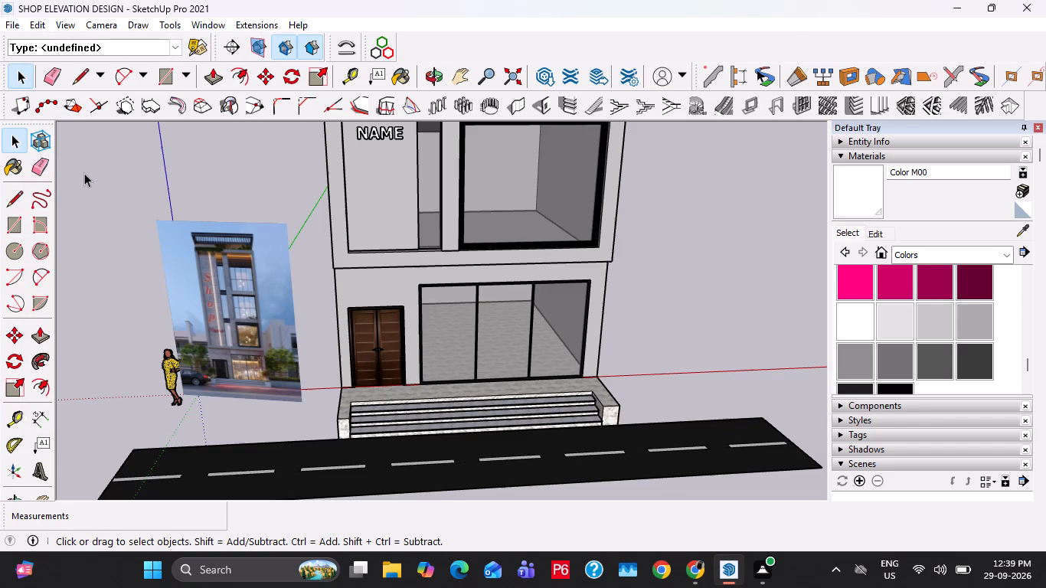
Save the model without the guides.
middle_drag(402, 356, 391, 341)
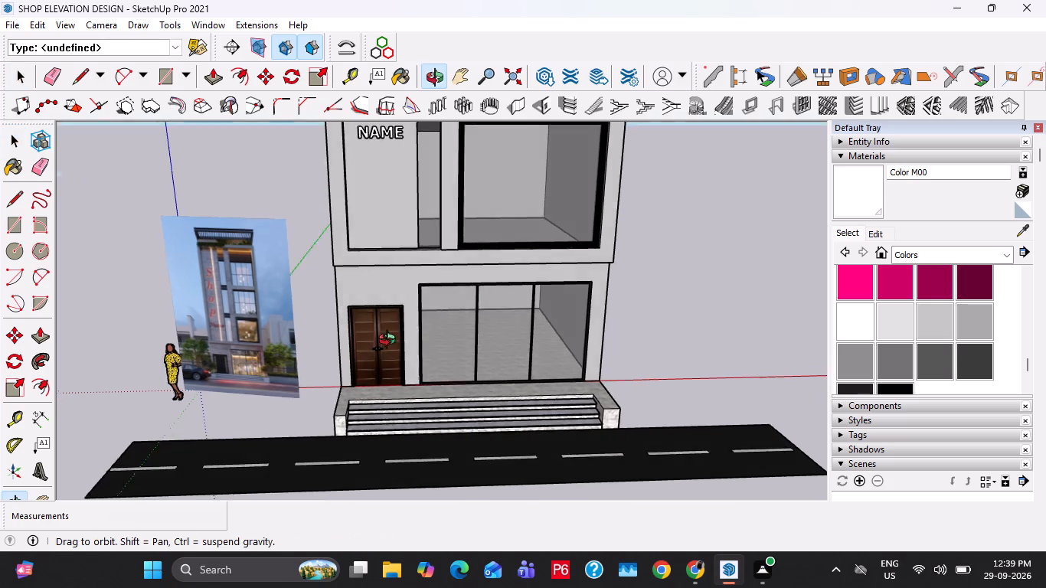
middle_drag(391, 341, 386, 318)
scroll(449, 376, up, 2)
key(ctrl+s)
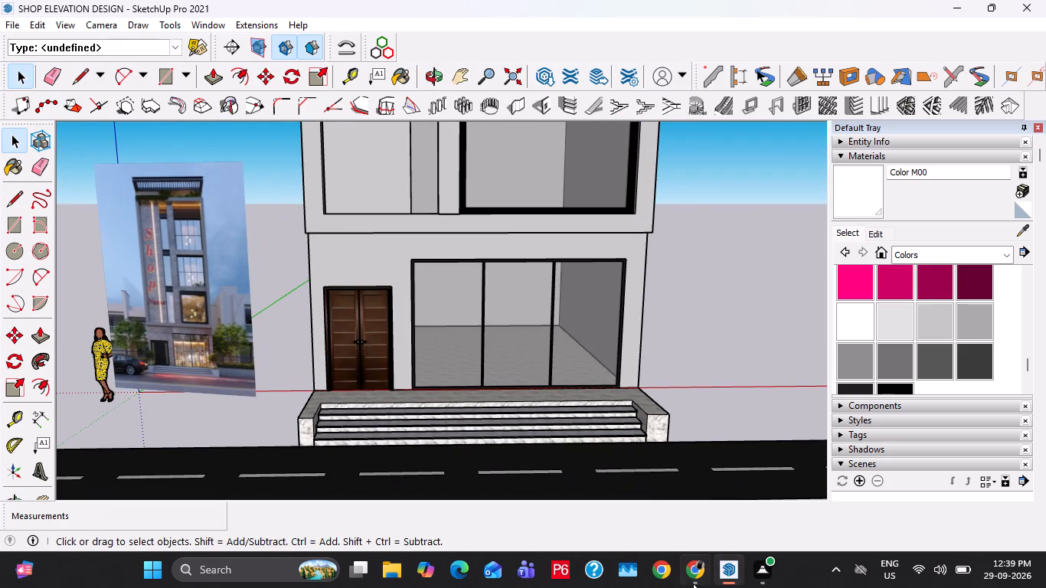
Switch to 3D Warehouse in Chrome and search the models for TREES.
click(691, 583)
click(424, 94)
drag(445, 92, 361, 112)
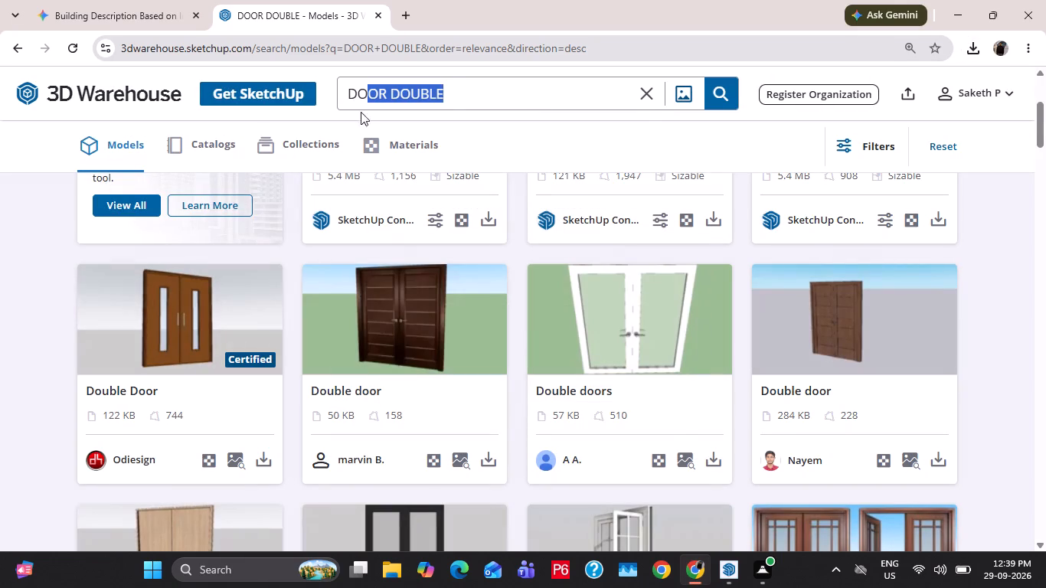
drag(361, 112, 335, 119)
key(t)
key(r)
key(e)
key(e)
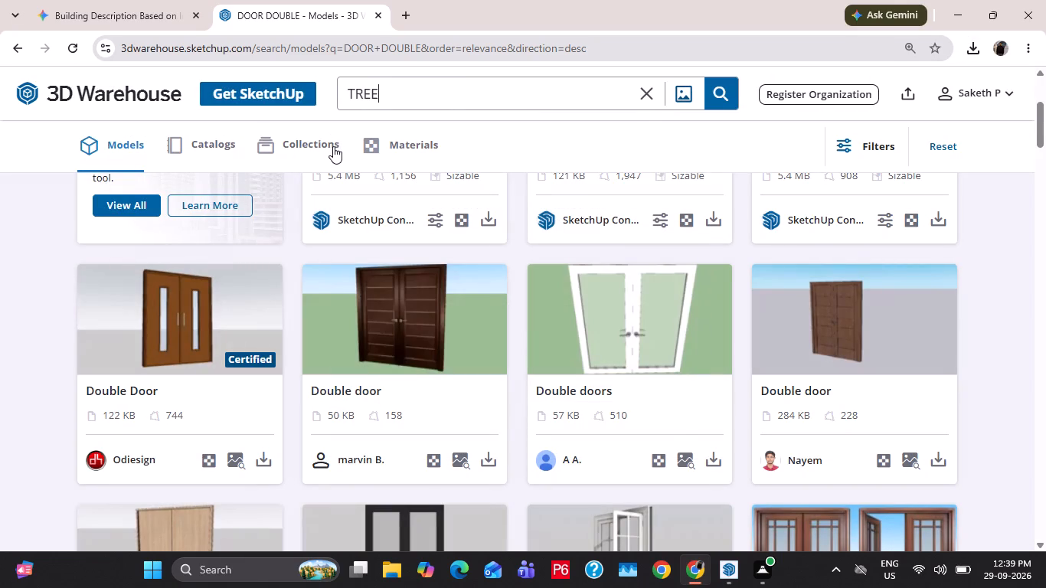
key(s)
key(Return)
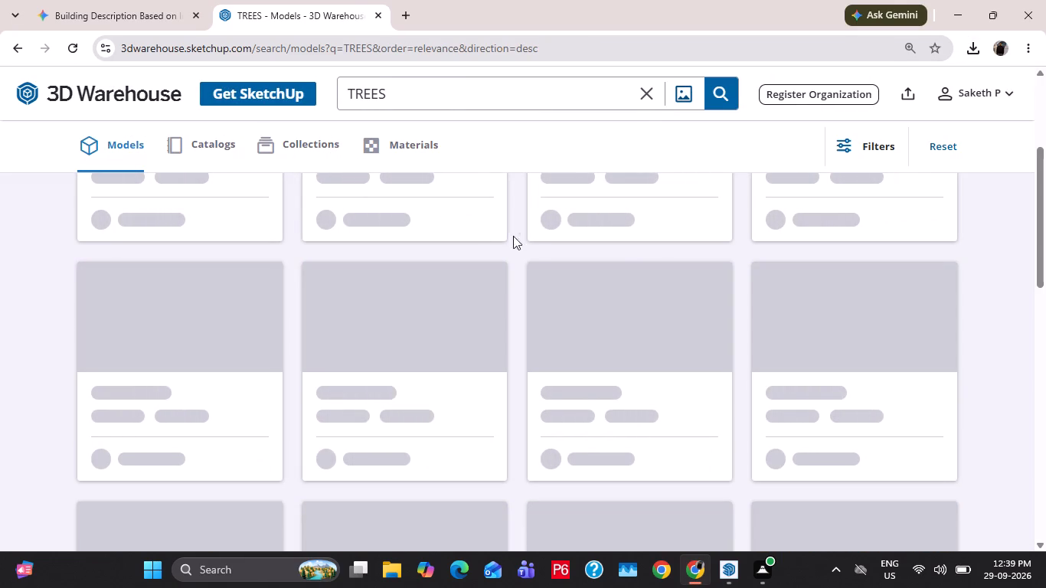
Browse the tree results and download the 10 MB "TREE" model with dense green foliage as a SketchUp file.
scroll(505, 345, down, 3)
scroll(507, 346, up, 2)
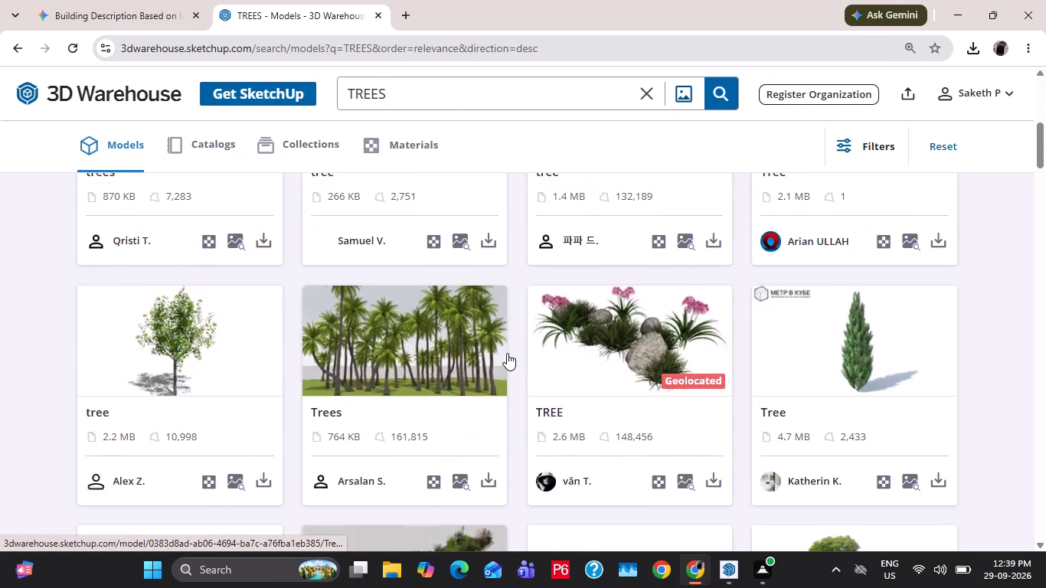
scroll(507, 353, up, 2)
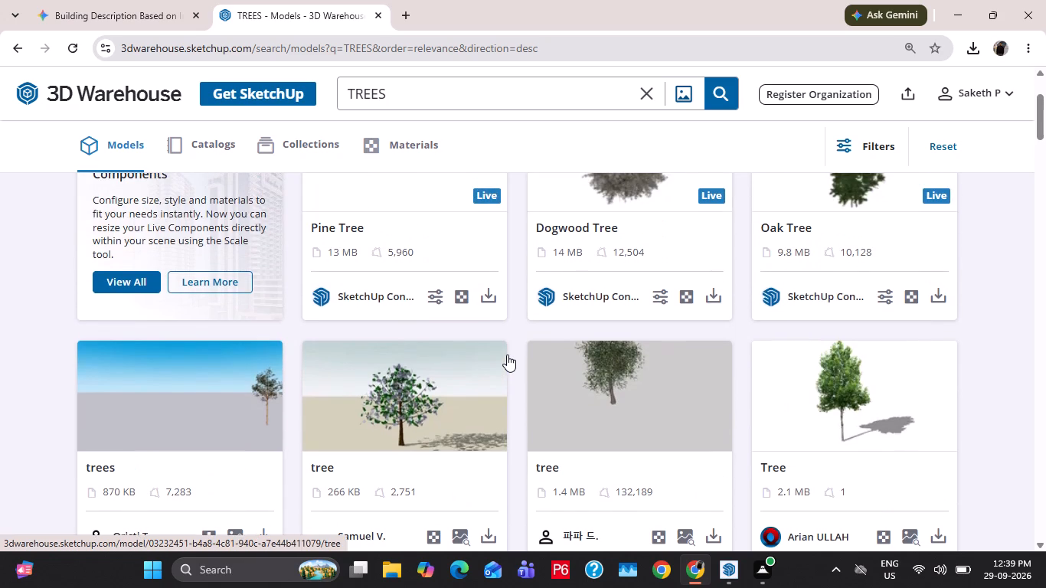
scroll(507, 354, up, 2)
scroll(507, 354, down, 7)
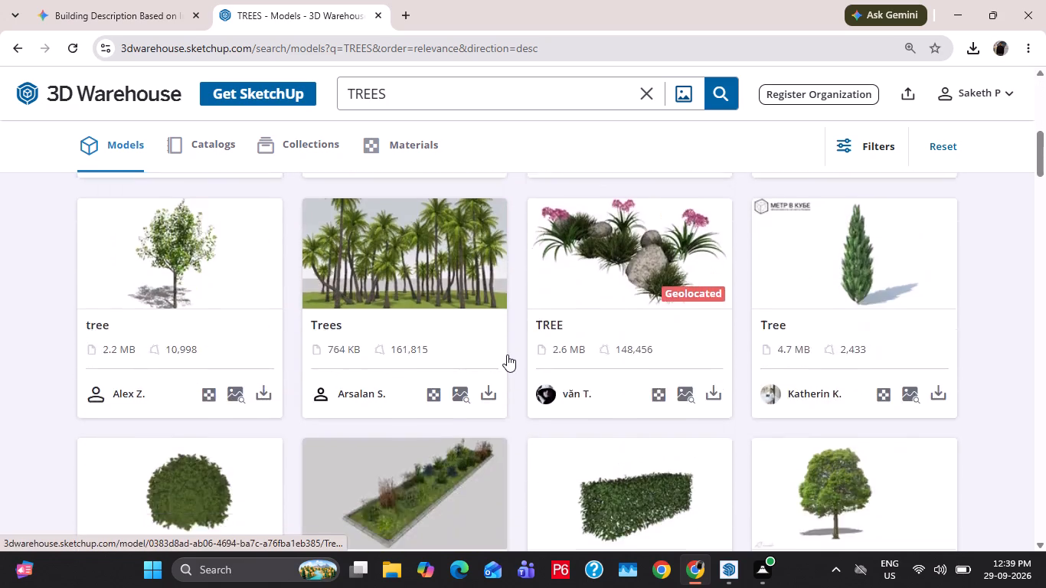
scroll(507, 354, down, 6)
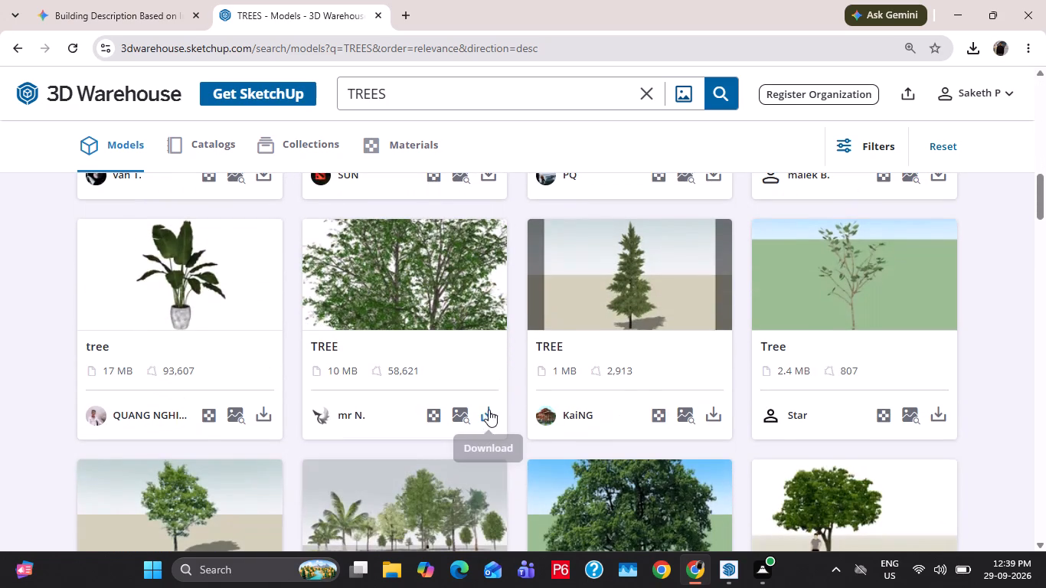
click(491, 407)
click(565, 282)
Bring the downloaded SG-+Cay+Via+he (1).skp tree into the SHOP ELEVATION DESIGN model in SketchUp, near the street's end on the door side.
scroll(565, 282, down, 3)
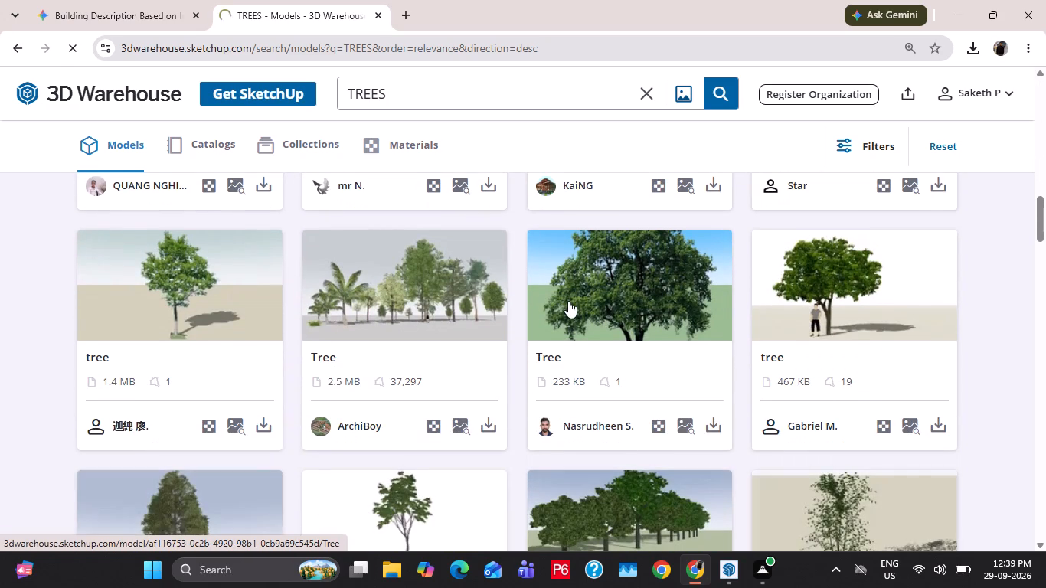
drag(974, 54, 972, 107)
click(972, 50)
drag(879, 113, 834, 281)
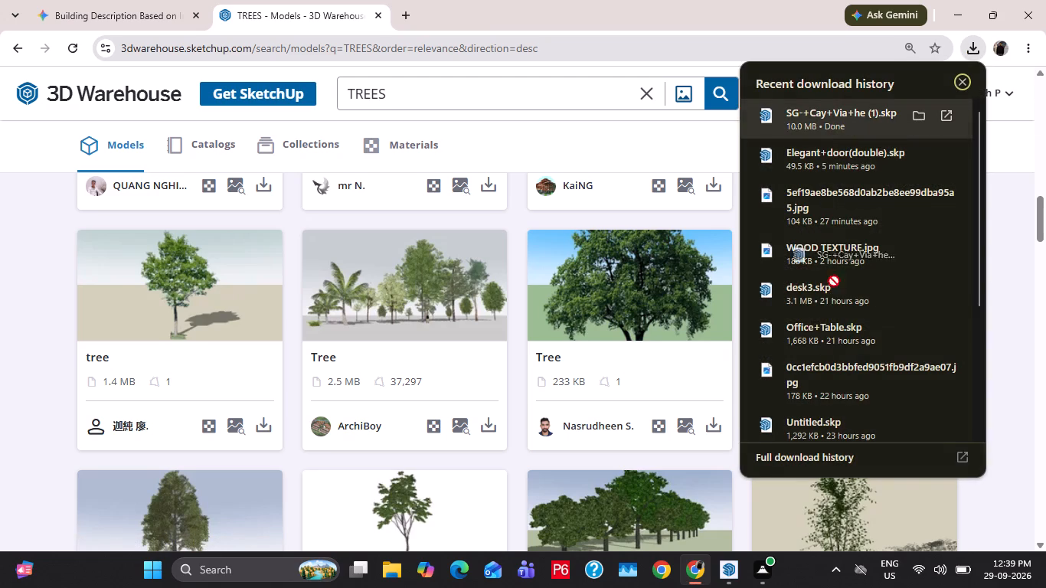
drag(834, 281, 206, 452)
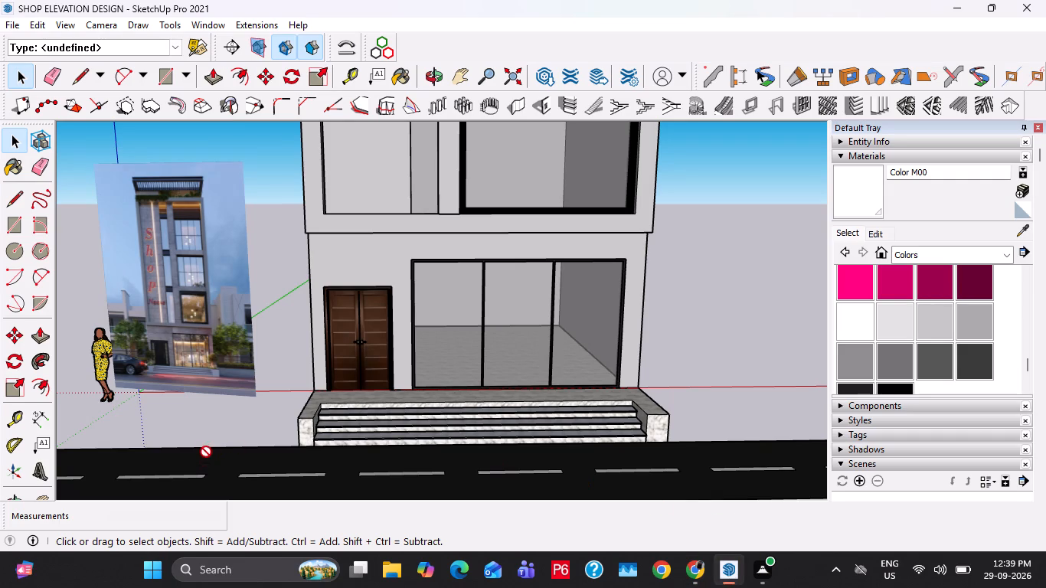
drag(206, 452, 206, 450)
scroll(319, 347, down, 2)
scroll(245, 311, down, 5)
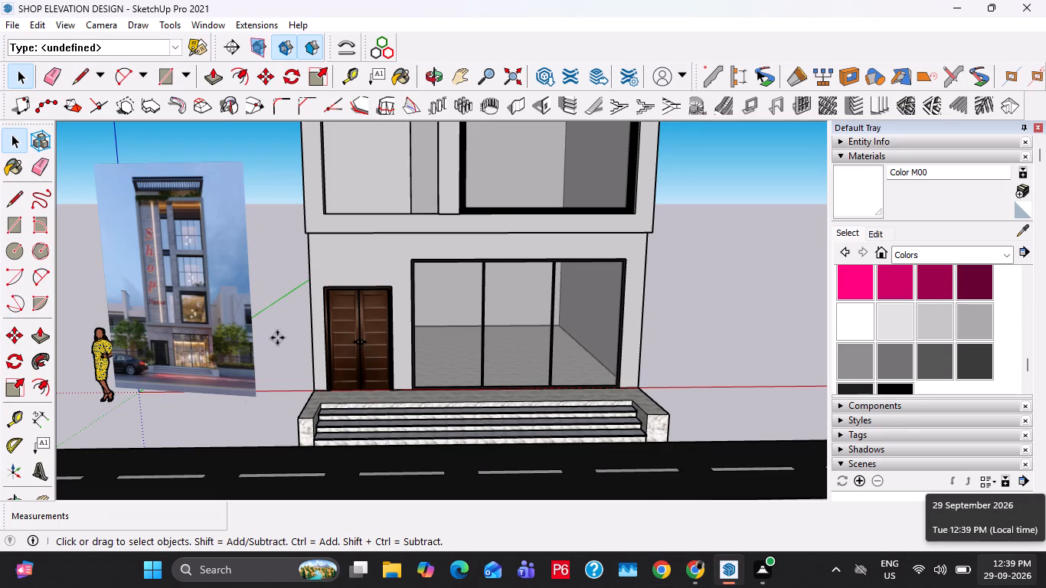
scroll(423, 290, down, 3)
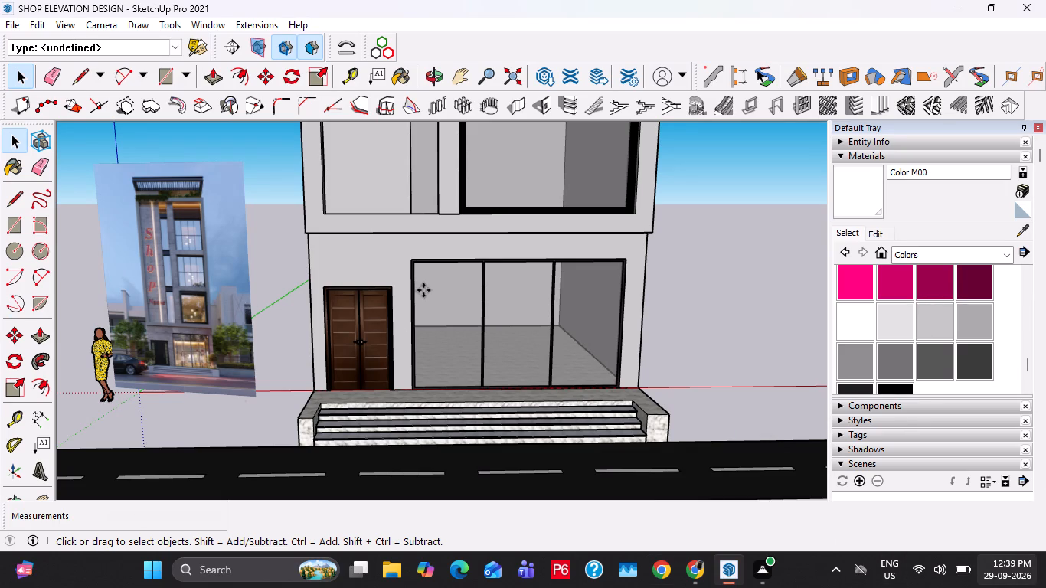
scroll(423, 290, down, 1)
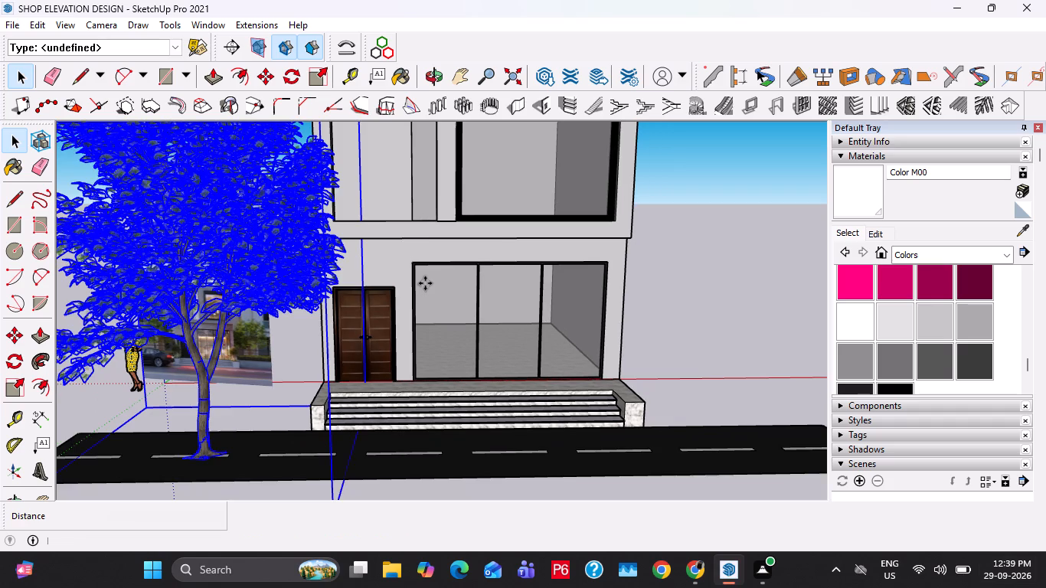
scroll(312, 358, down, 2)
Move the tree off the street onto the ground beside the standing woman figure.
middle_drag(259, 381, 565, 446)
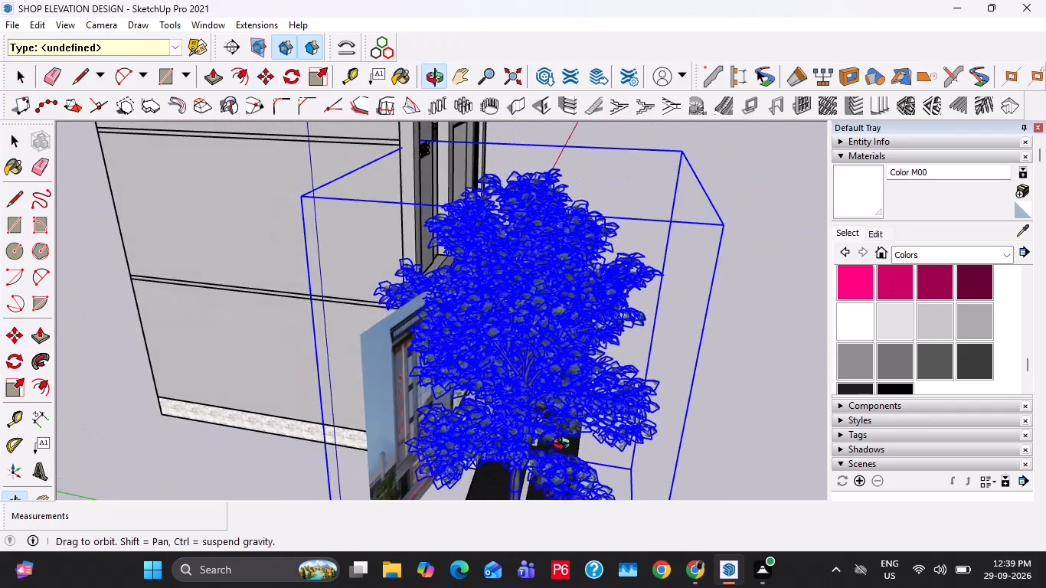
middle_drag(565, 446, 617, 328)
click(551, 450)
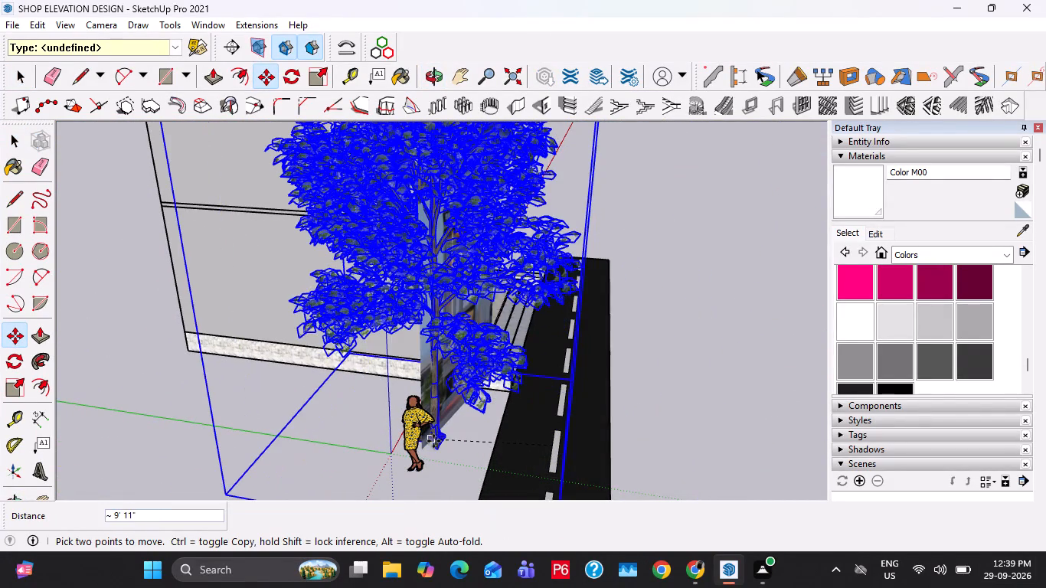
click(443, 455)
key(space)
key(space)
key(space)
key(space)
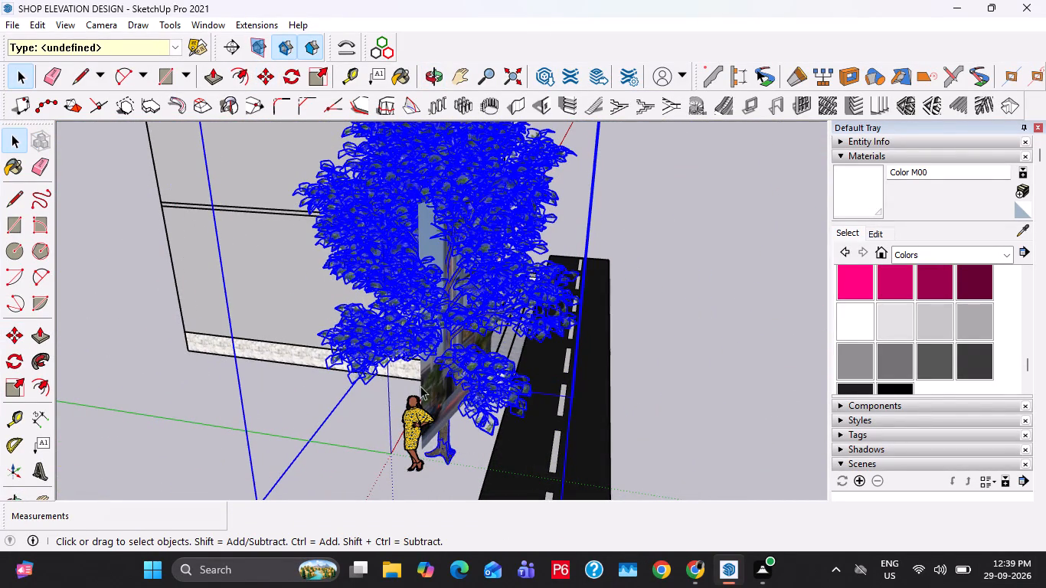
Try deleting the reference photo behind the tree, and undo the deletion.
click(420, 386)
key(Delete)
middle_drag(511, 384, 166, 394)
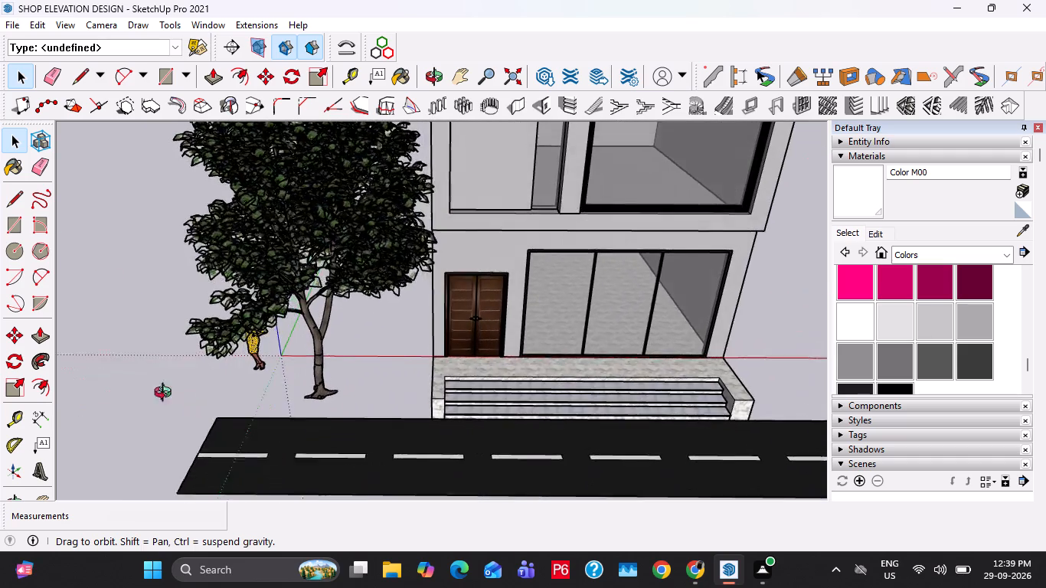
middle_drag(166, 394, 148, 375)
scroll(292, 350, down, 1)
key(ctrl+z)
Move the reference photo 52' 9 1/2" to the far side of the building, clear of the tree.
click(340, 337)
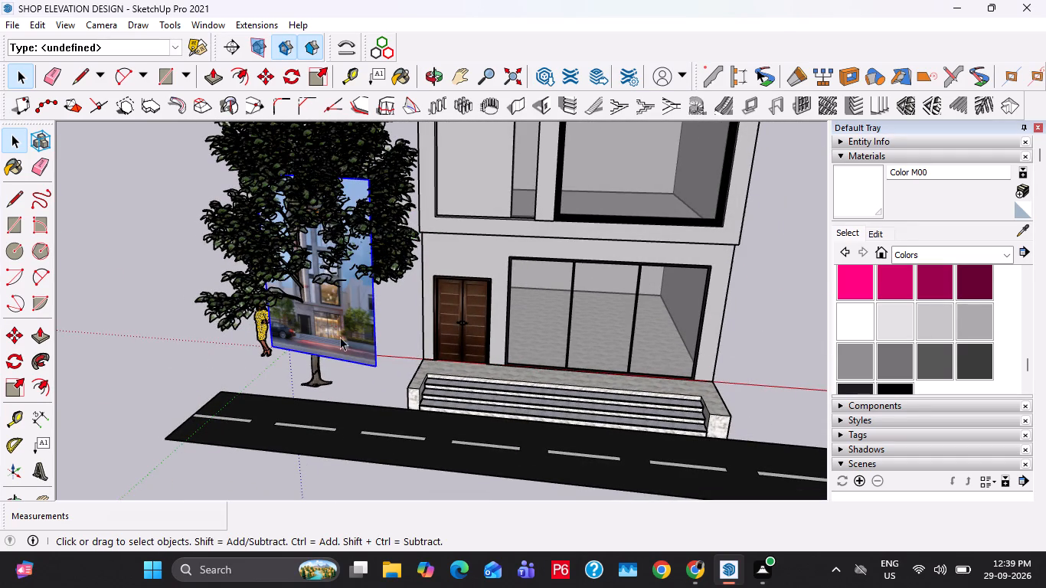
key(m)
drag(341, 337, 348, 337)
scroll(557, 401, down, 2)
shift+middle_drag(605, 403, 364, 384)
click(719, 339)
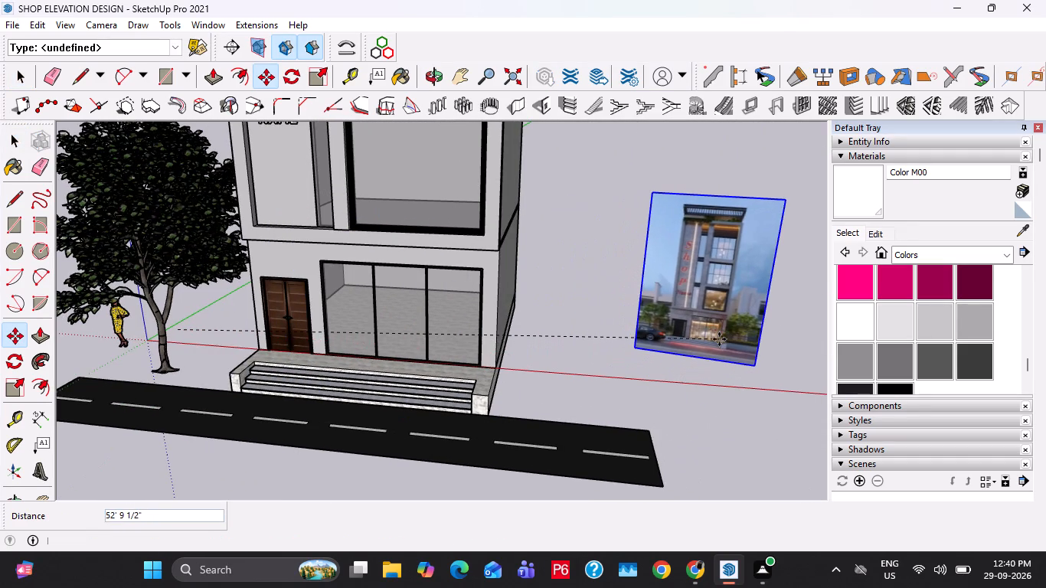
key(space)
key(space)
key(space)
Copy the tree to the ground on the opposite side of the shop building, beside the street.
click(163, 216)
middle_drag(170, 246, 188, 224)
key(m)
click(136, 370)
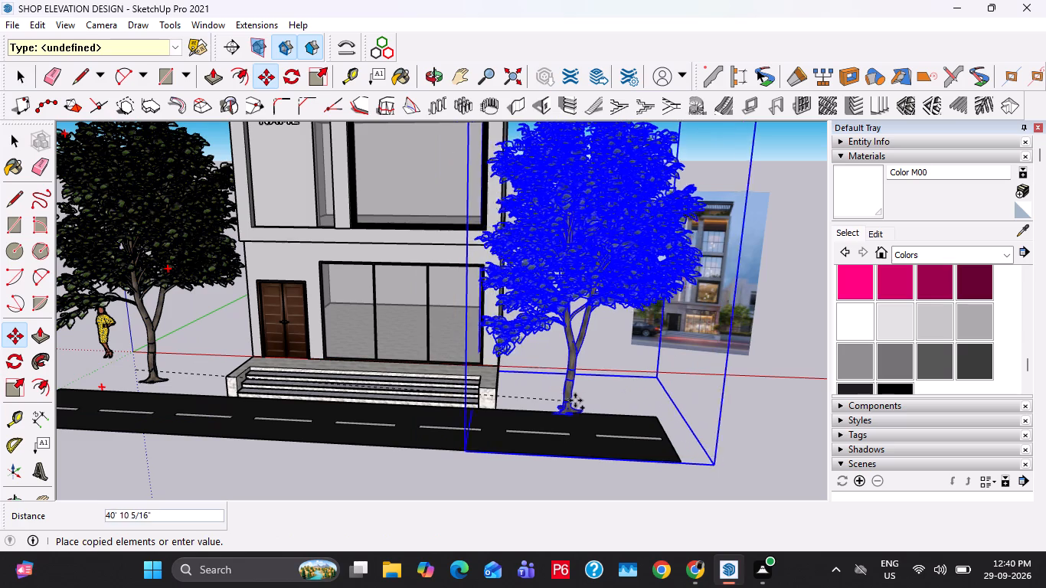
click(590, 390)
key(space)
key(space)
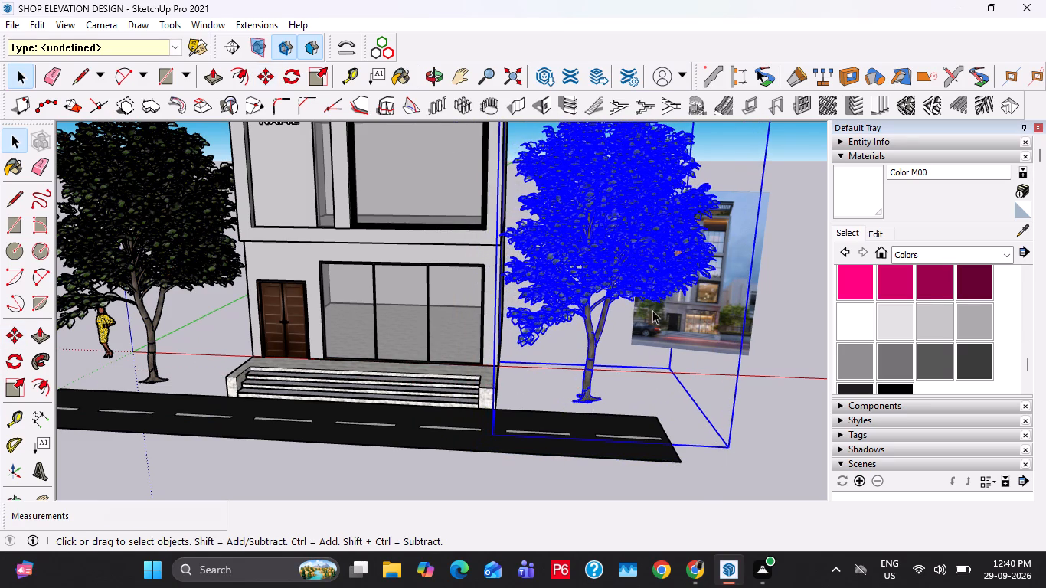
key(space)
Delete the reference photo standing behind the copied tree.
click(692, 309)
key(Delete)
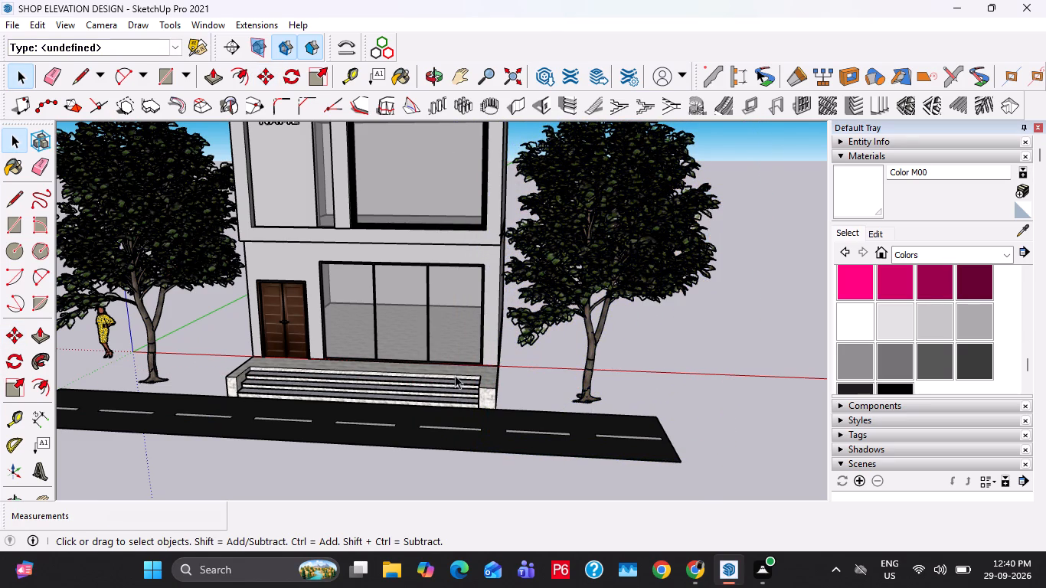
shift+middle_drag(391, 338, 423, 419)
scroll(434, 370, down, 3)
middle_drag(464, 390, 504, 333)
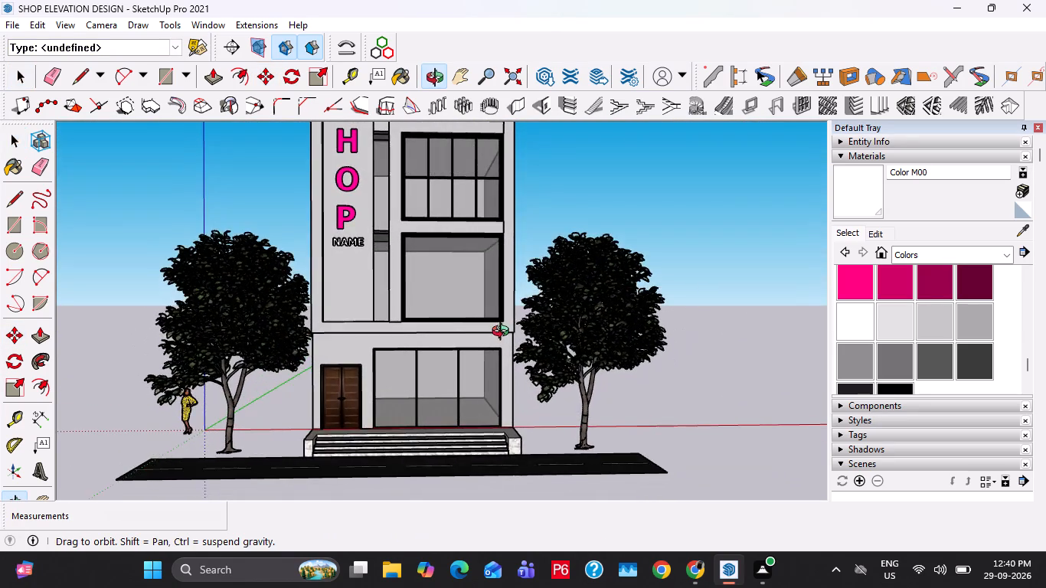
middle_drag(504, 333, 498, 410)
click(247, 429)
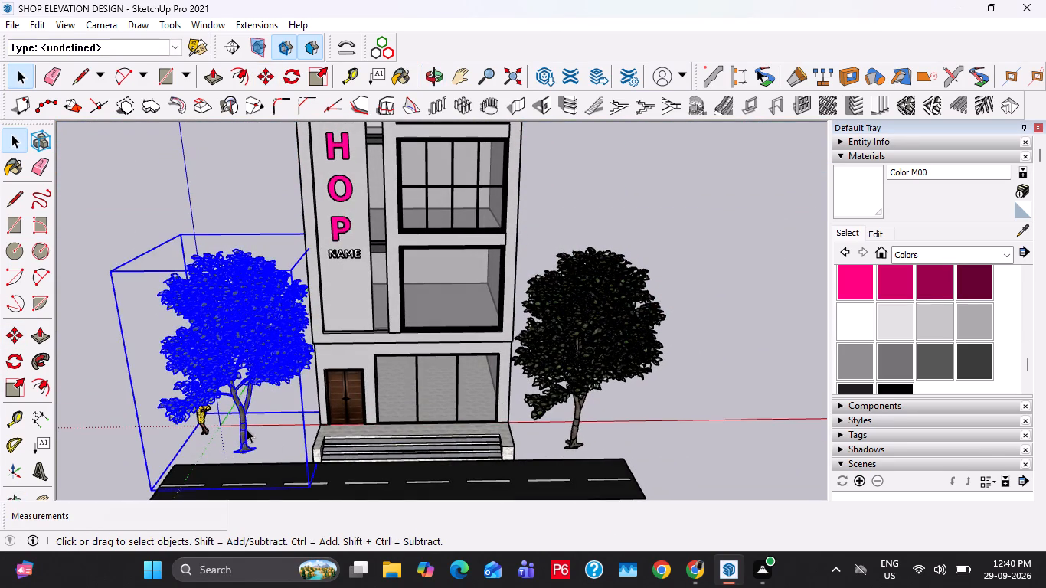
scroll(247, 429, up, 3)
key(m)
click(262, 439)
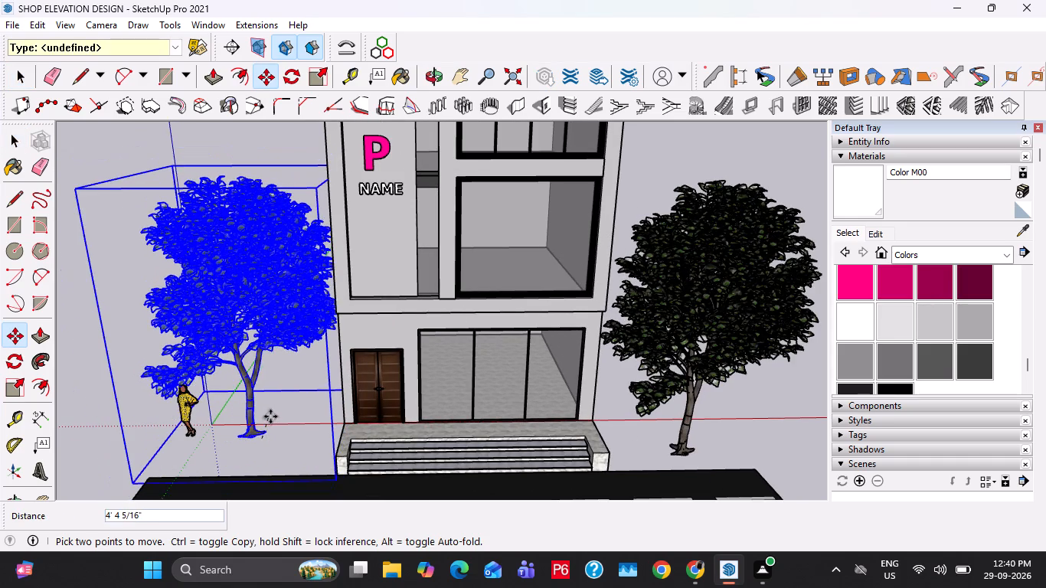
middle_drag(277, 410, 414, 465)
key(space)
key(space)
Move the tree on the door side of the building slightly away from the entrance steps and street.
scroll(351, 425, down, 3)
shift+middle_drag(374, 468, 413, 447)
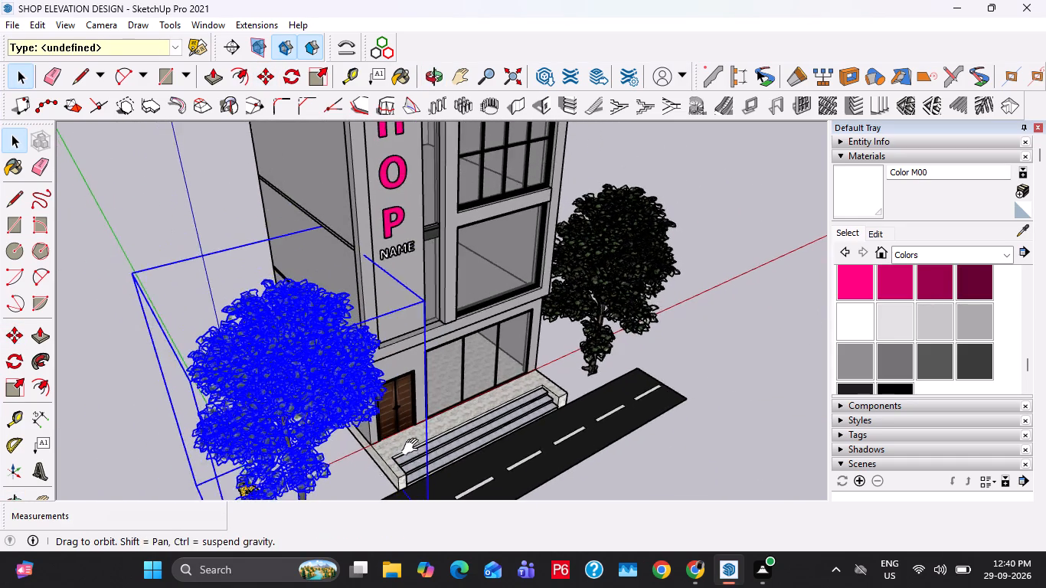
shift+middle_drag(413, 447, 526, 433)
scroll(483, 443, up, 14)
key(m)
click(488, 421)
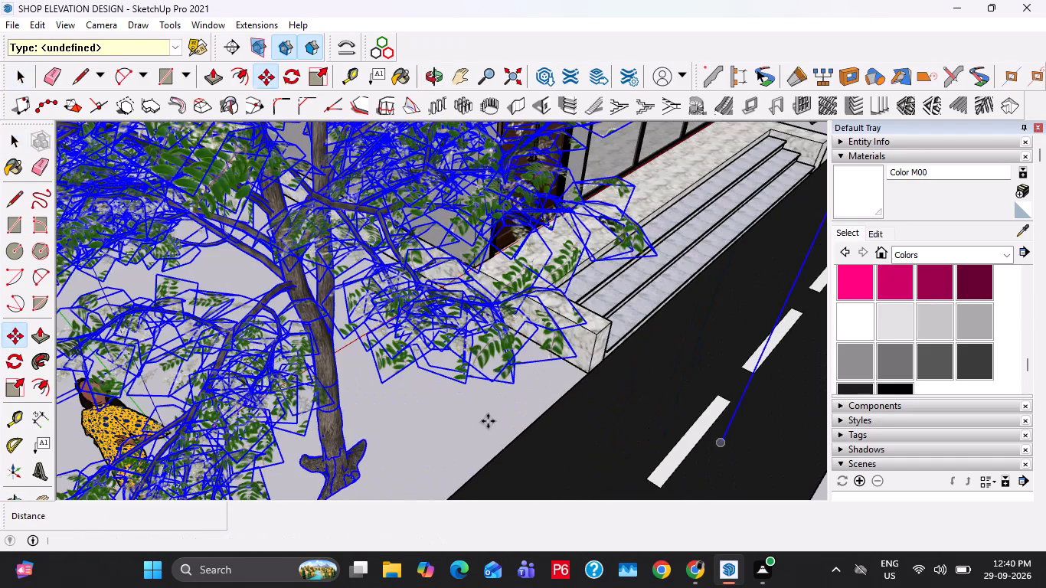
click(449, 400)
key(space)
scroll(426, 388, down, 8)
key(space)
key(Escape)
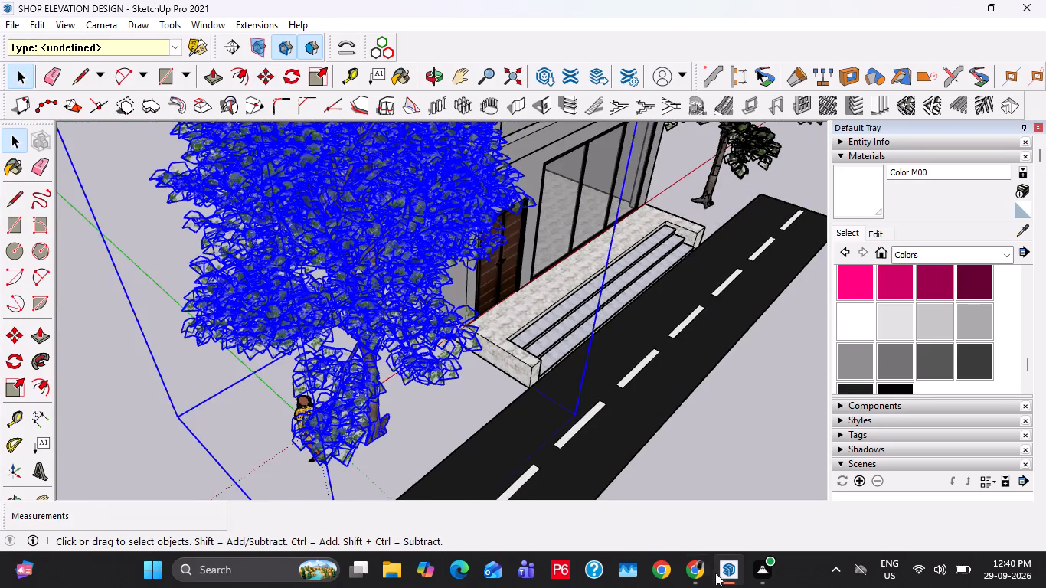
Switch to 3D Warehouse in Chrome and search the models for CAR.
click(696, 577)
key(Escape)
key(Escape)
click(400, 81)
drag(396, 96, 340, 113)
key(v)
key(BackSpace)
text(CAR)
key(Return)
Download the white 987 KB "car" model as a SketchUp file.
scroll(489, 271, up, 6)
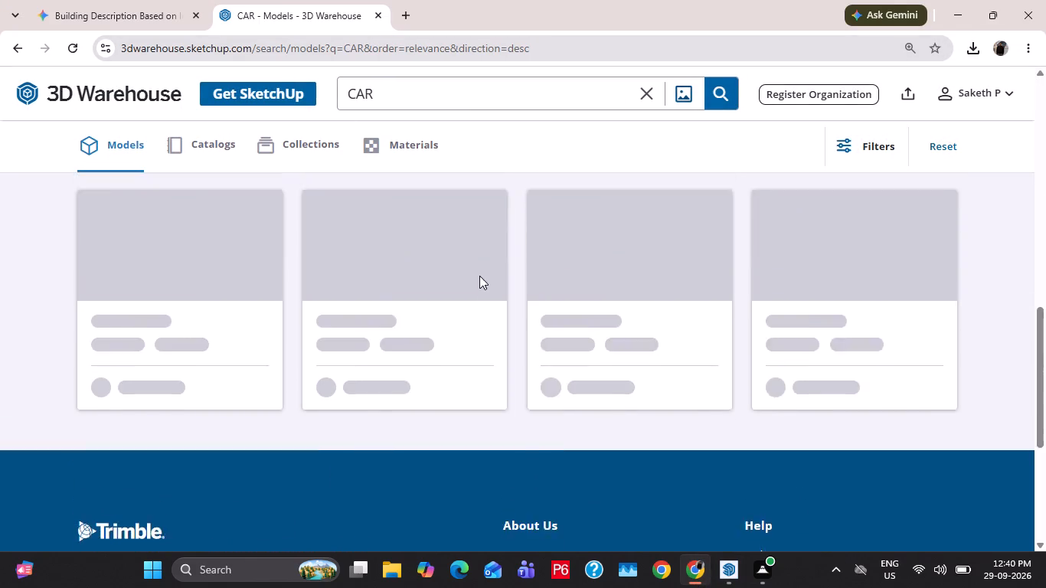
scroll(479, 276, up, 1)
scroll(469, 297, down, 2)
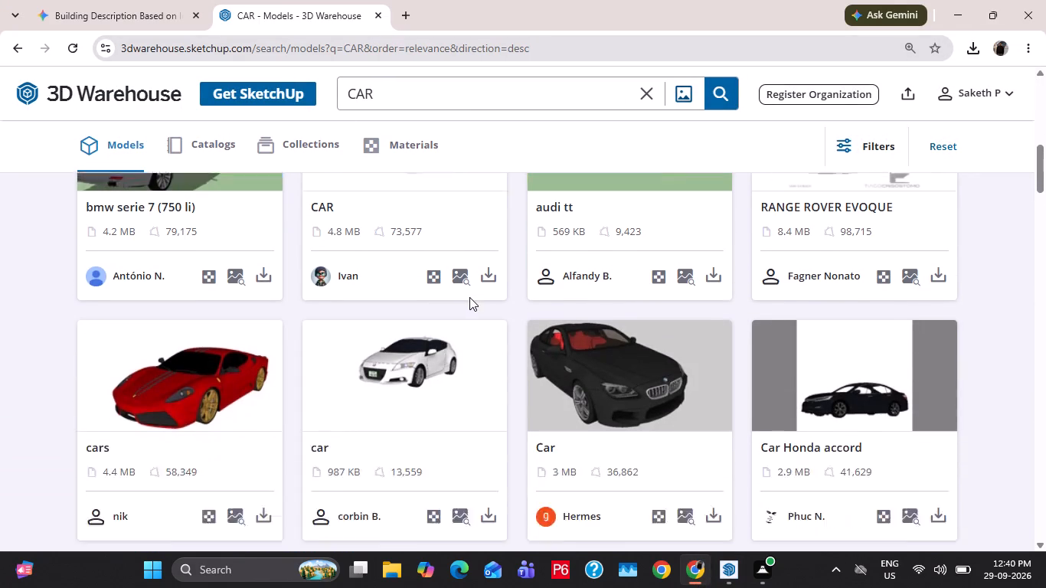
click(483, 465)
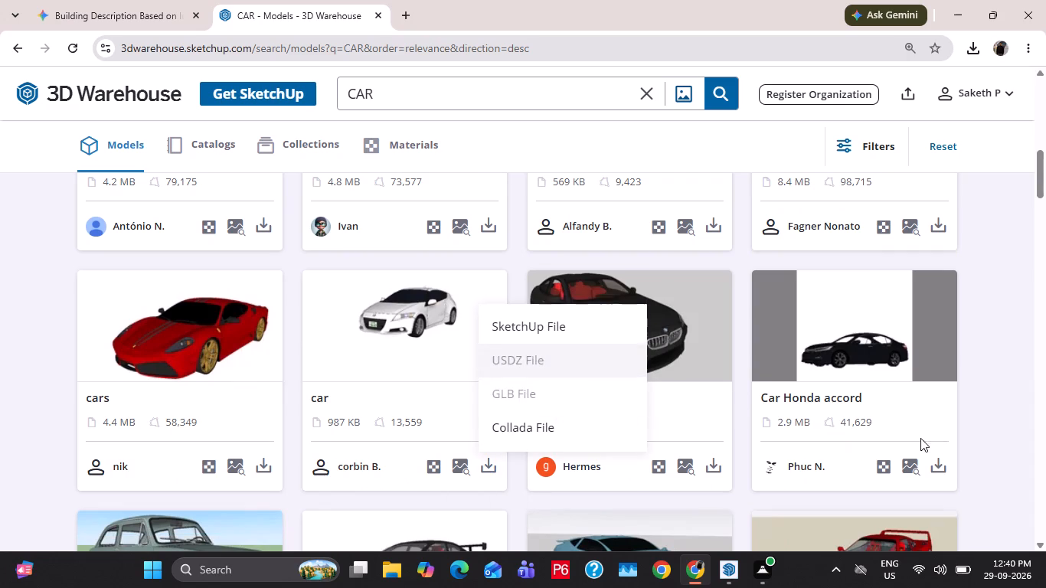
click(526, 319)
Bring the downloaded Untitled (1).skp car into the SketchUp model, near the street in front of the shop.
scroll(516, 320, down, 3)
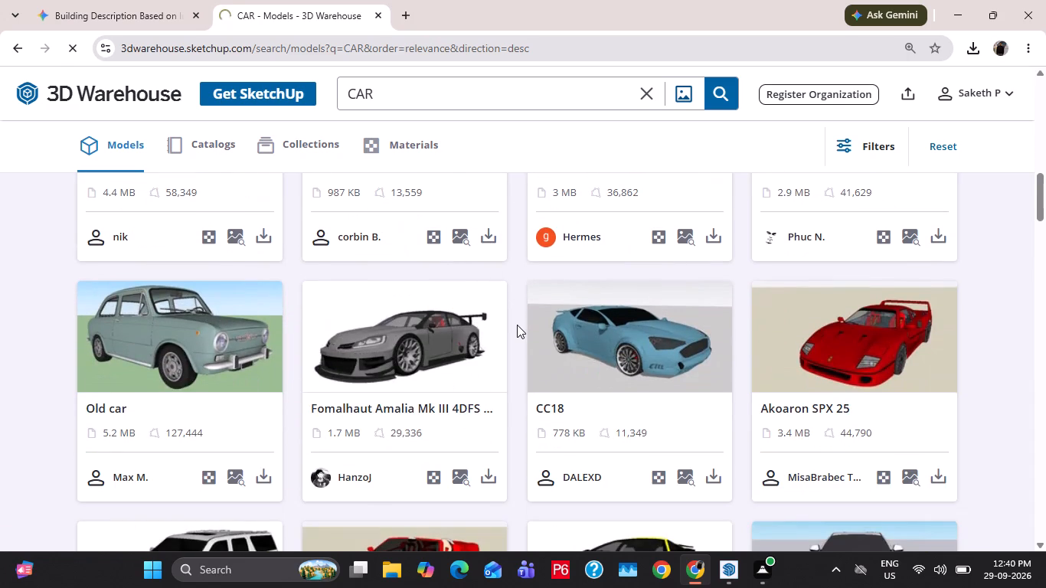
click(969, 49)
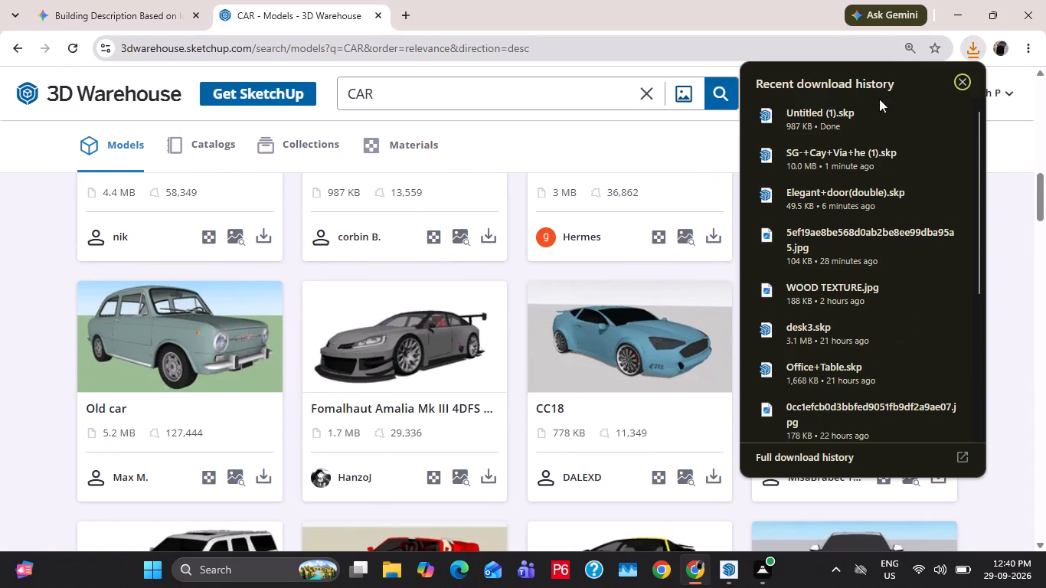
drag(861, 114, 511, 453)
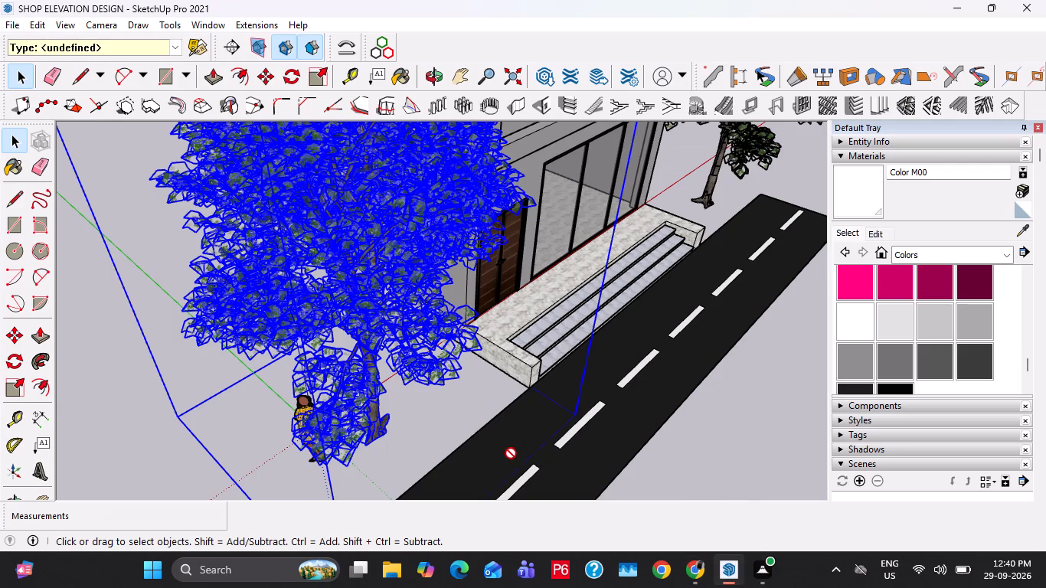
drag(511, 453, 508, 451)
Rotate the imported white car 90° on the ground so it stands parallel to the street.
scroll(628, 399, up, 1)
middle_drag(626, 400, 512, 413)
middle_drag(430, 400, 257, 367)
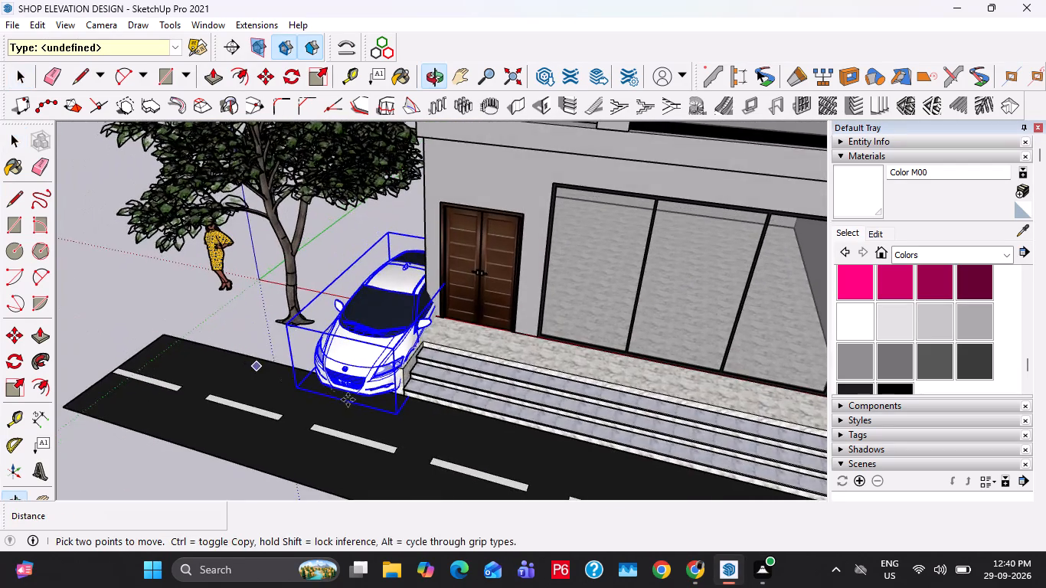
scroll(351, 400, up, 1)
key(q)
click(351, 406)
click(425, 341)
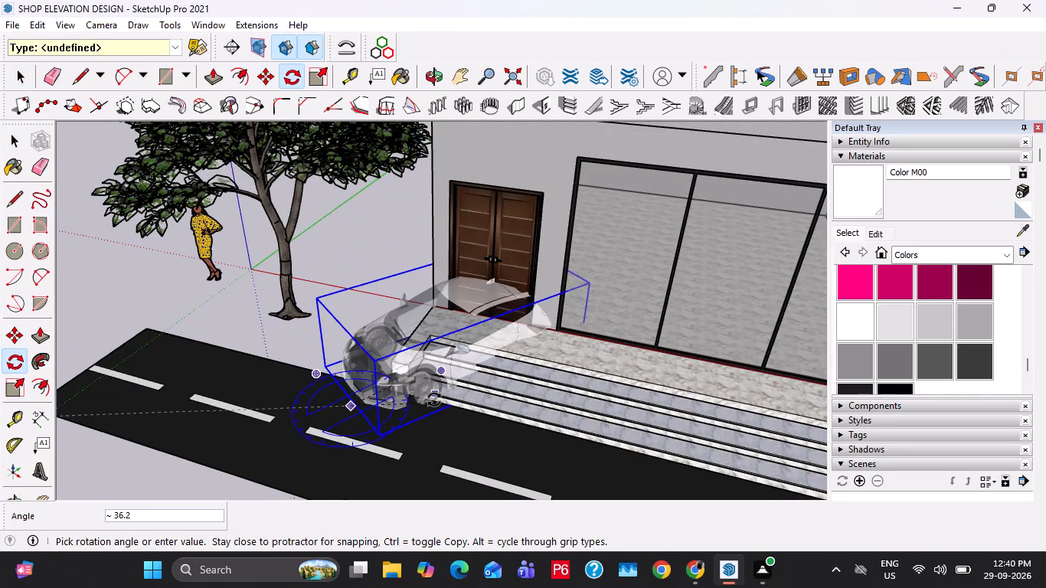
key(9)
key(0)
key(Return)
key(space)
Move the car along the street until it stands on the road in front of the door-side tree.
middle_drag(546, 431, 591, 386)
scroll(592, 381, down, 3)
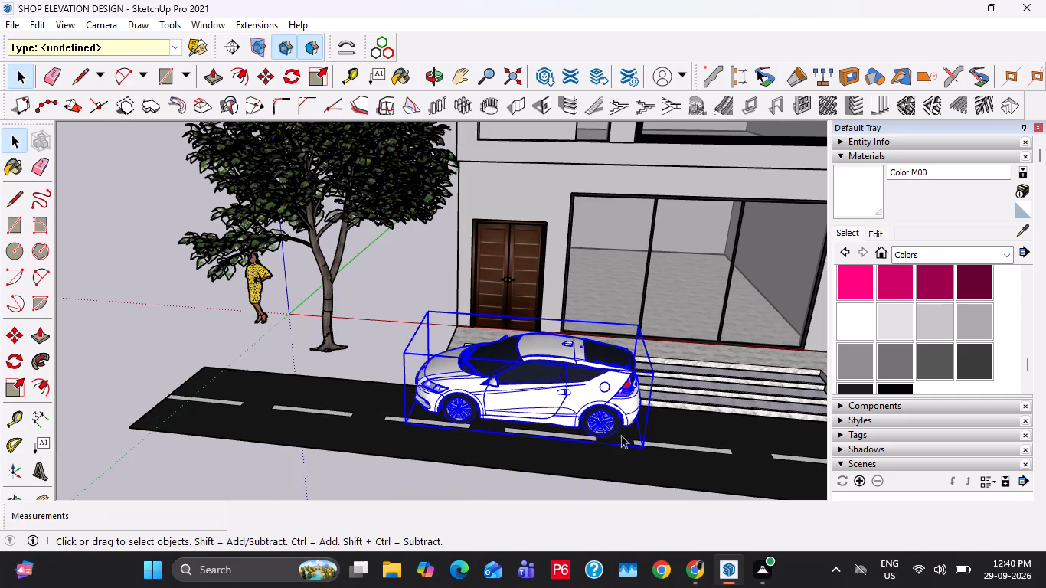
key(m)
click(660, 443)
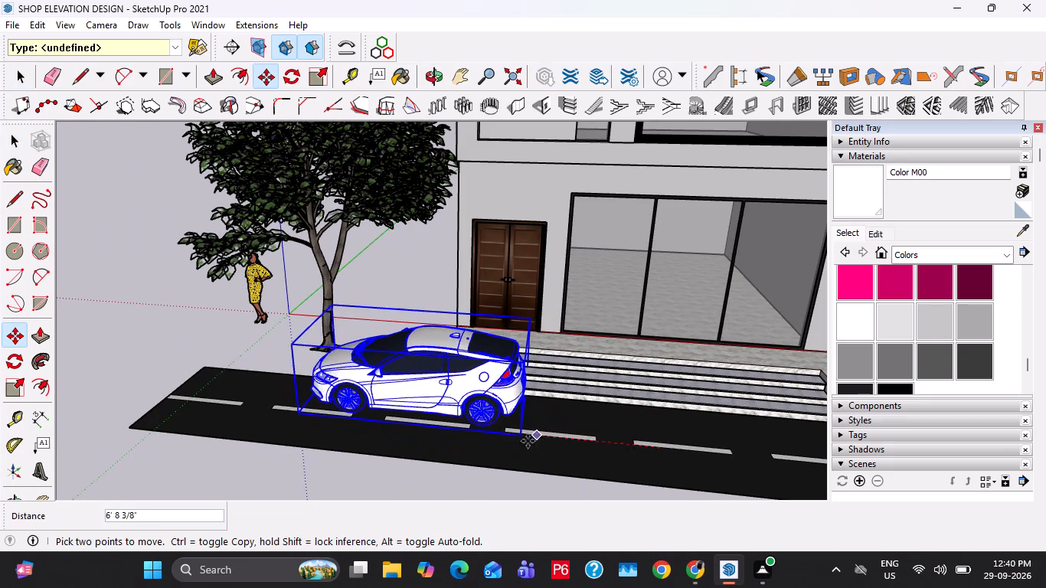
click(502, 439)
key(space)
key(space)
Copy the car about 36' along the street to the far end of the road, in front of the other tree.
scroll(417, 410, down, 2)
key(m)
click(311, 436)
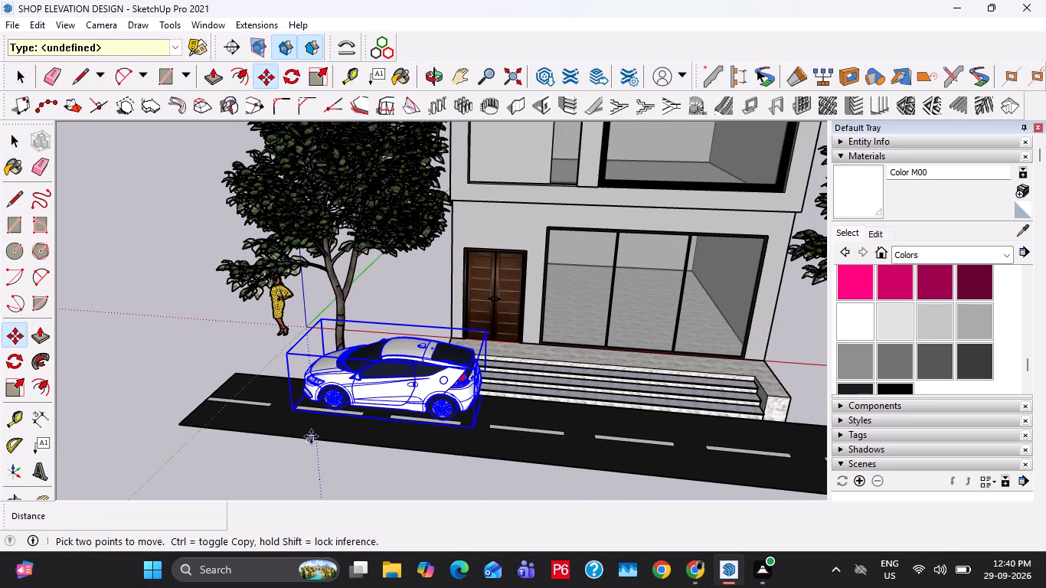
shift+middle_drag(667, 486, 302, 420)
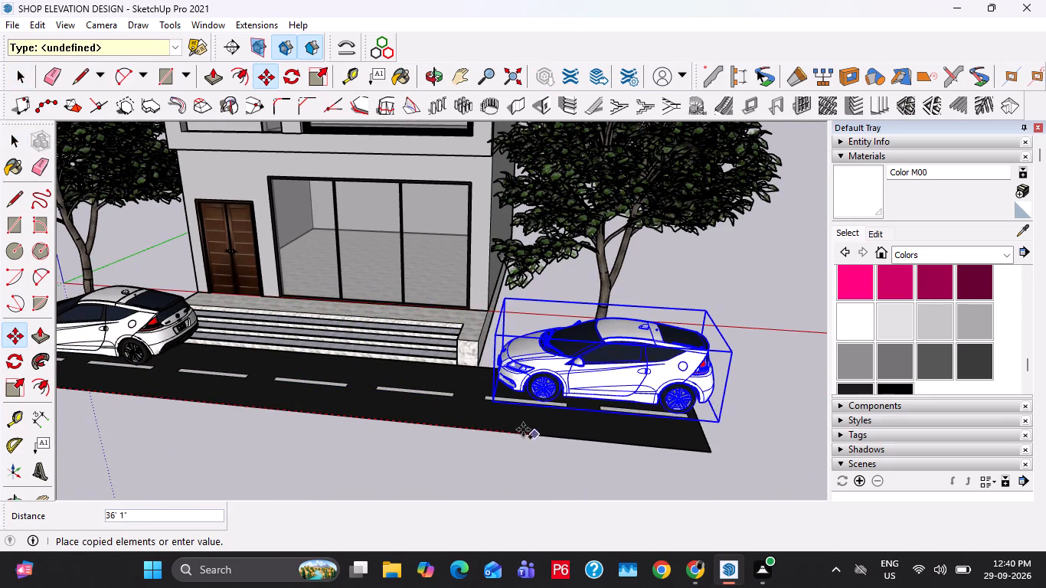
click(521, 430)
key(space)
key(space)
click(739, 403)
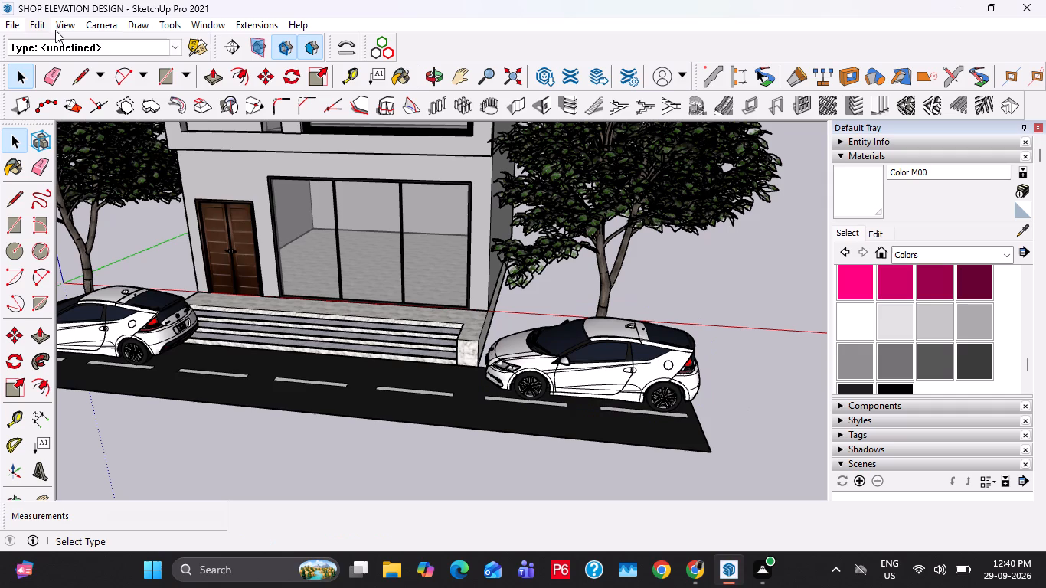
Set the camera to the standard Front view and frame the whole building with its trees, cars and road.
click(103, 21)
click(123, 83)
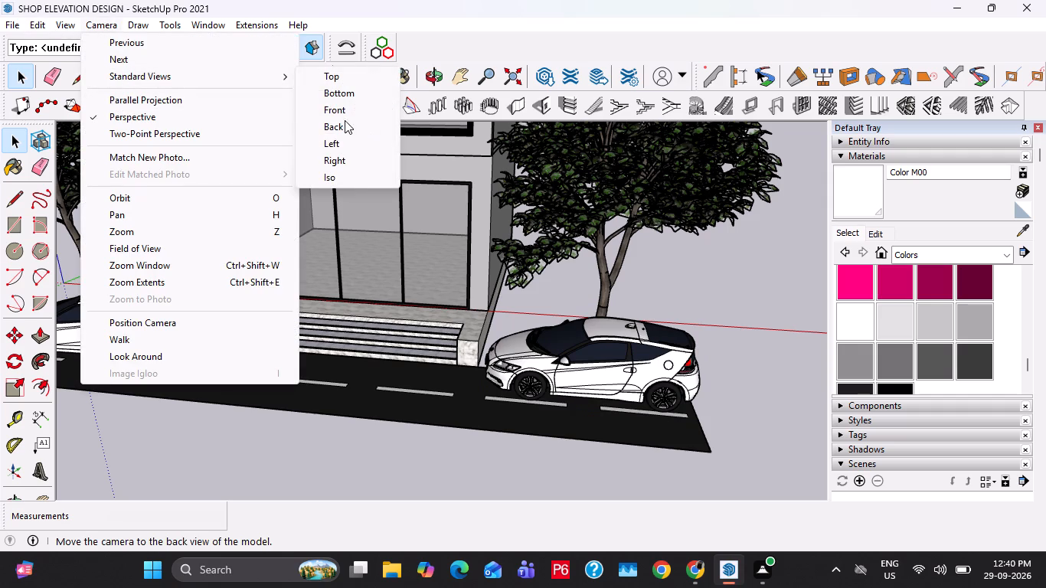
click(345, 106)
scroll(440, 297, down, 4)
shift+middle_drag(458, 276, 469, 335)
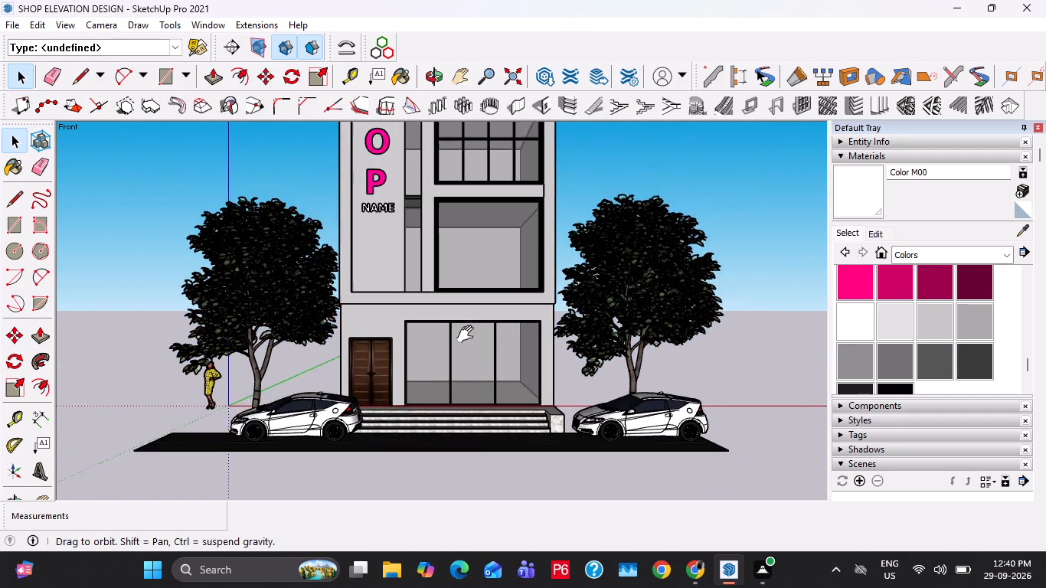
shift+middle_drag(469, 335, 469, 360)
scroll(469, 360, up, 1)
scroll(492, 369, down, 2)
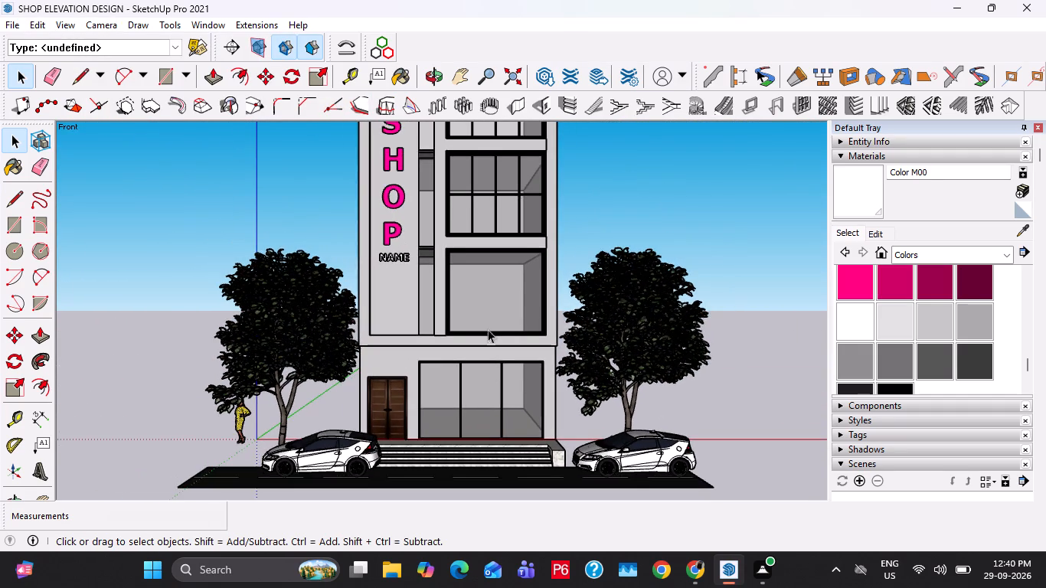
scroll(481, 283, down, 2)
shift+middle_drag(480, 278, 466, 323)
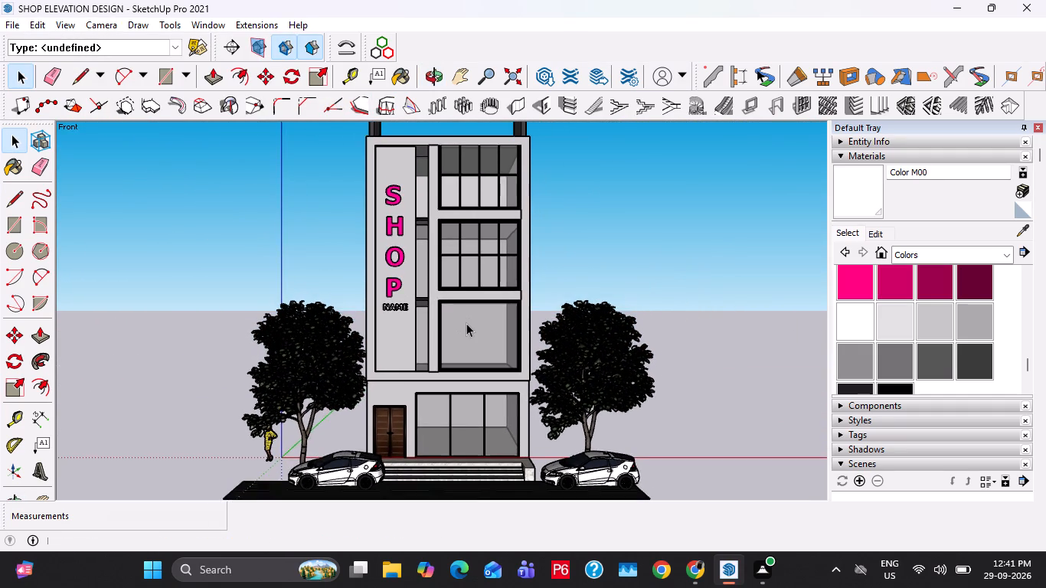
scroll(466, 323, down, 1)
shift+middle_drag(466, 322, 464, 339)
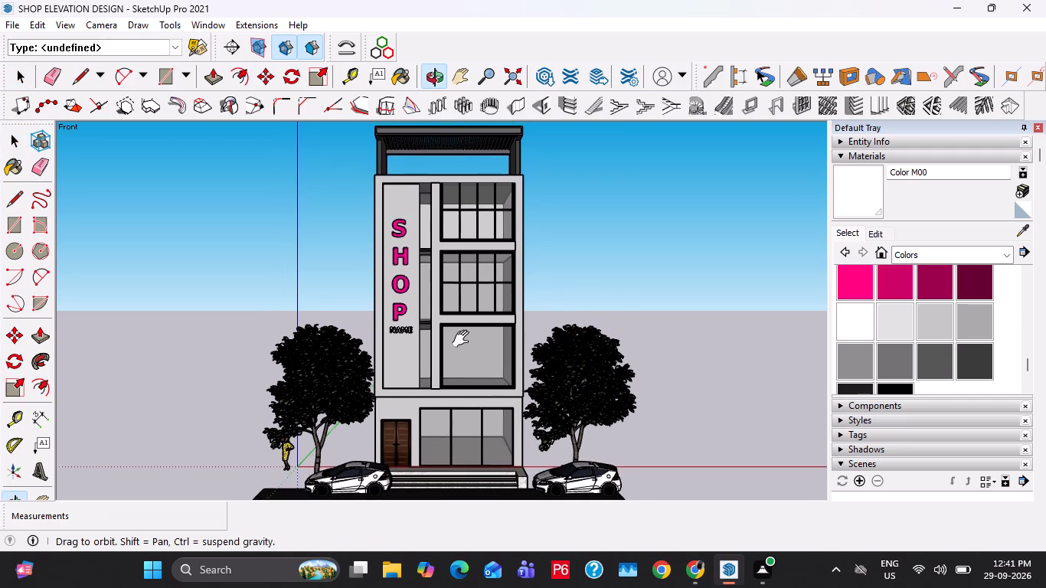
shift+middle_drag(464, 339, 463, 337)
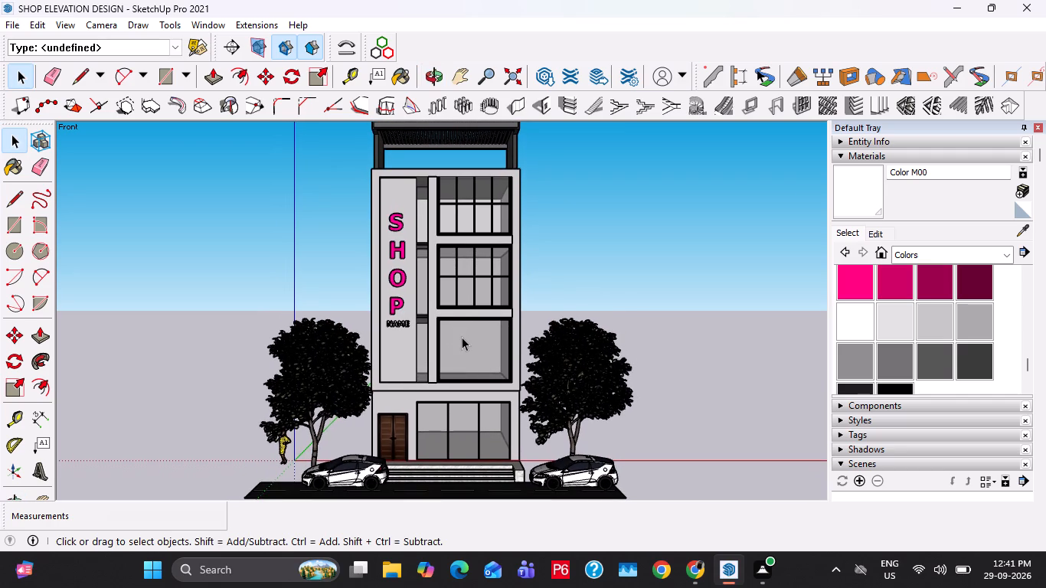
scroll(462, 336, down, 1)
scroll(462, 335, up, 1)
shift+middle_click(462, 334)
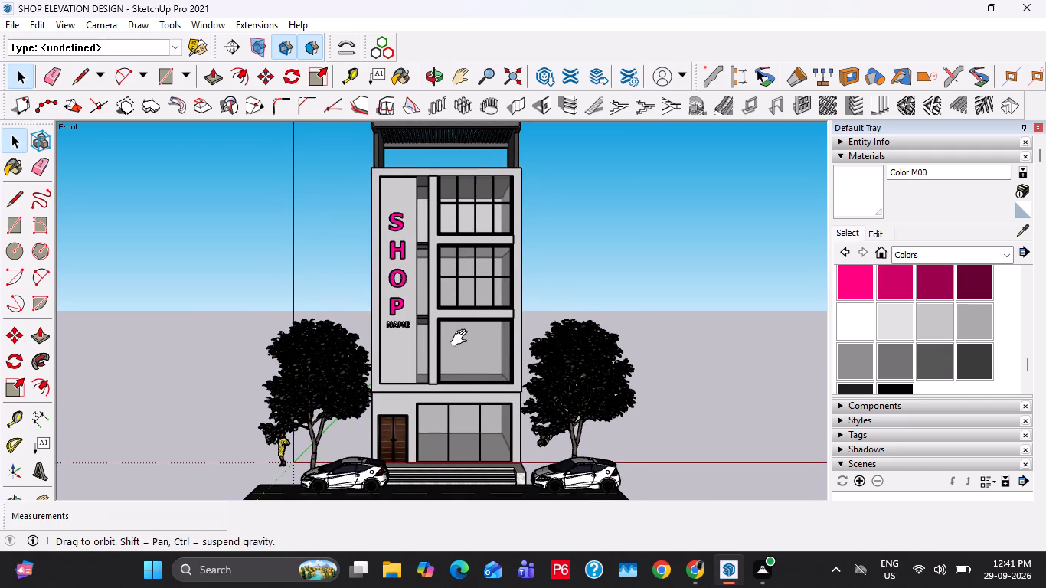
scroll(463, 337, down, 1)
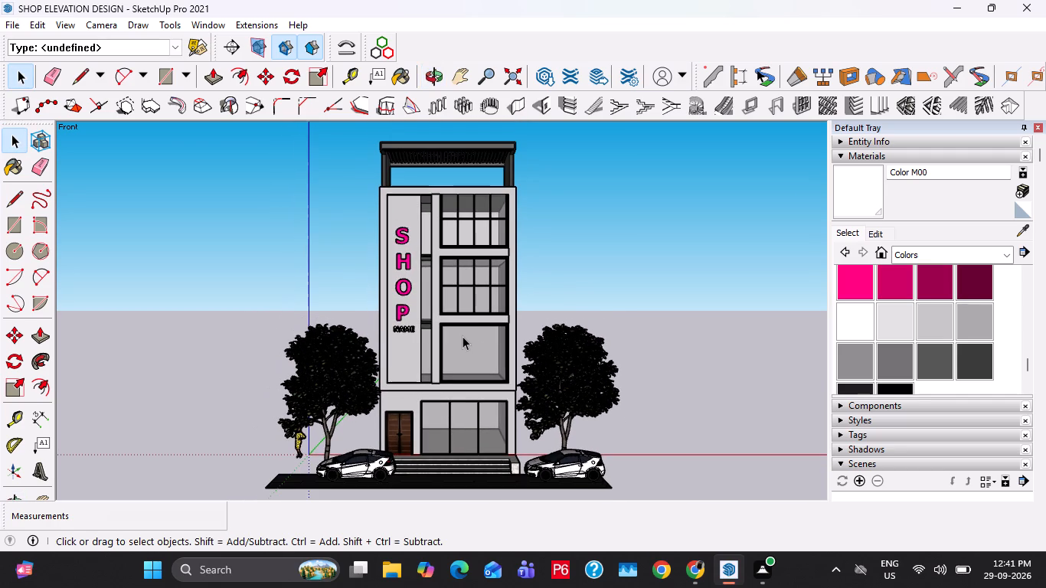
shift+middle_click(463, 335)
Save the model.
key(ctrl+s)
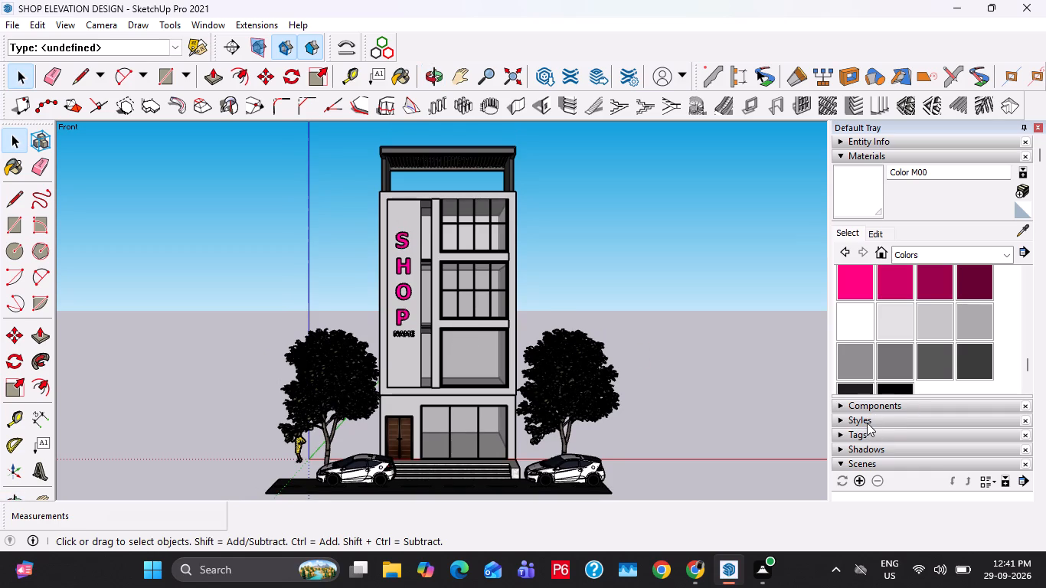
Add a scene that stores the framed front view of the shop building.
click(855, 481)
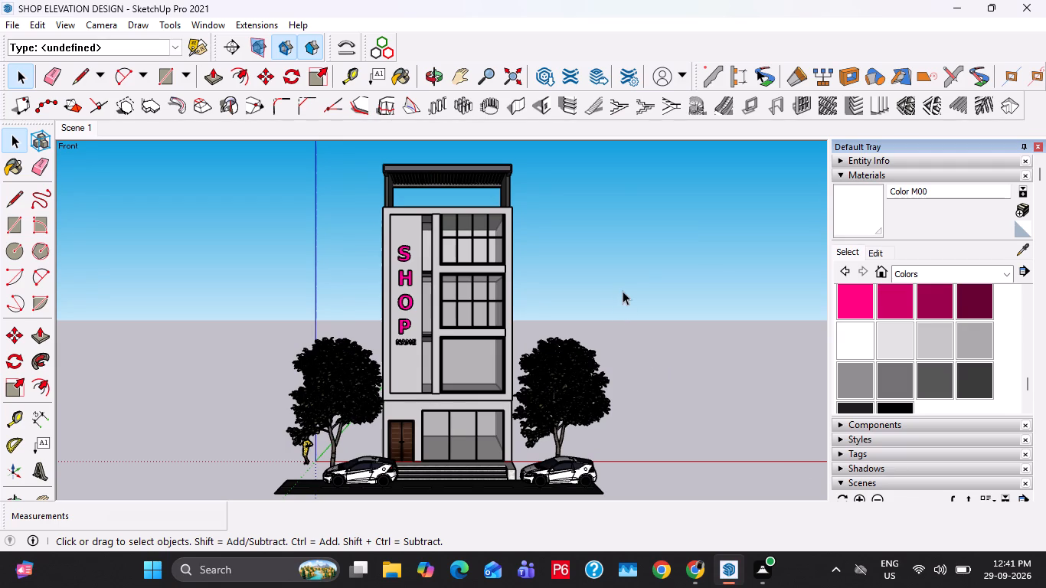
key(Escape)
key(Escape)
key(Escape)
key(Escape)
key(Escape)
key(Escape)
Set the camera to the standard Iso view.
click(87, 24)
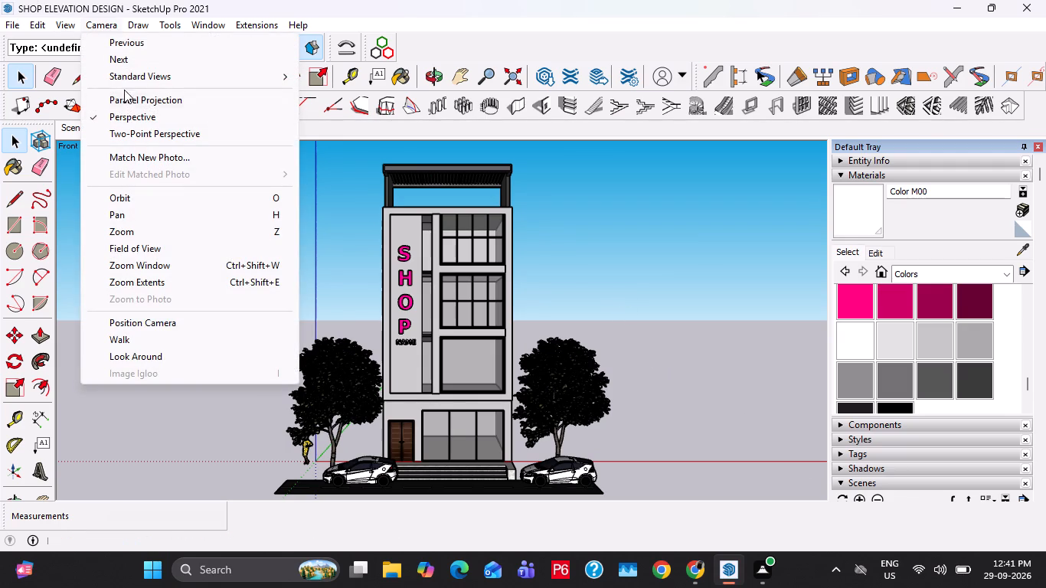
click(129, 83)
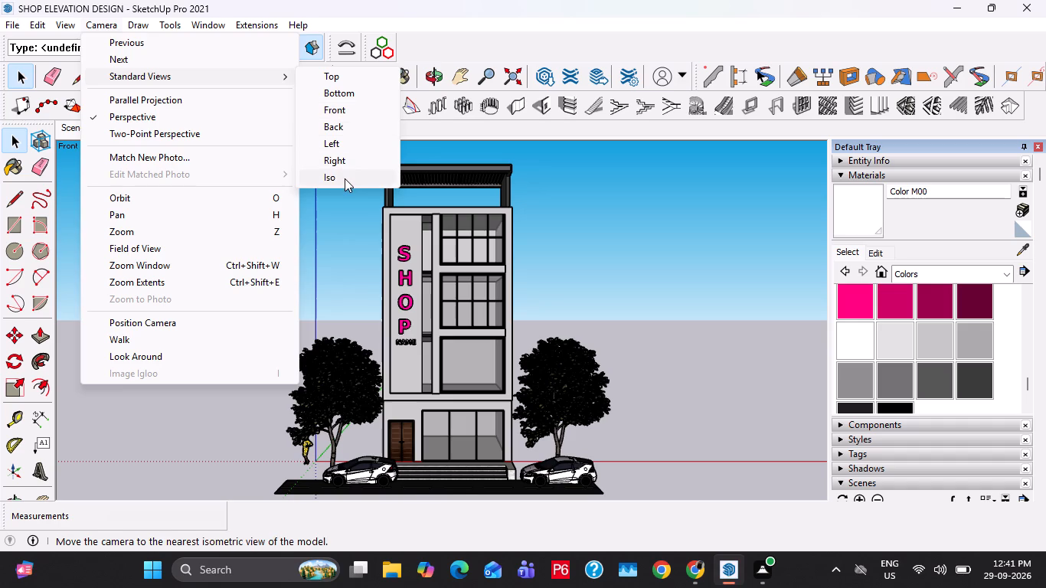
click(345, 178)
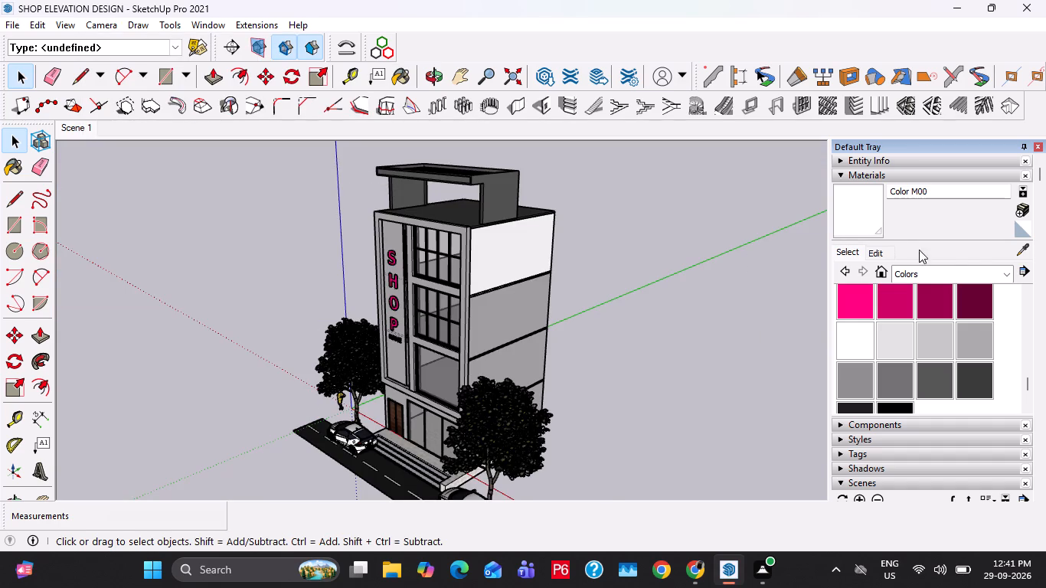
Sample the grey Color M03 from a lower side wall and paint the white top-storey side wall with it.
click(1024, 253)
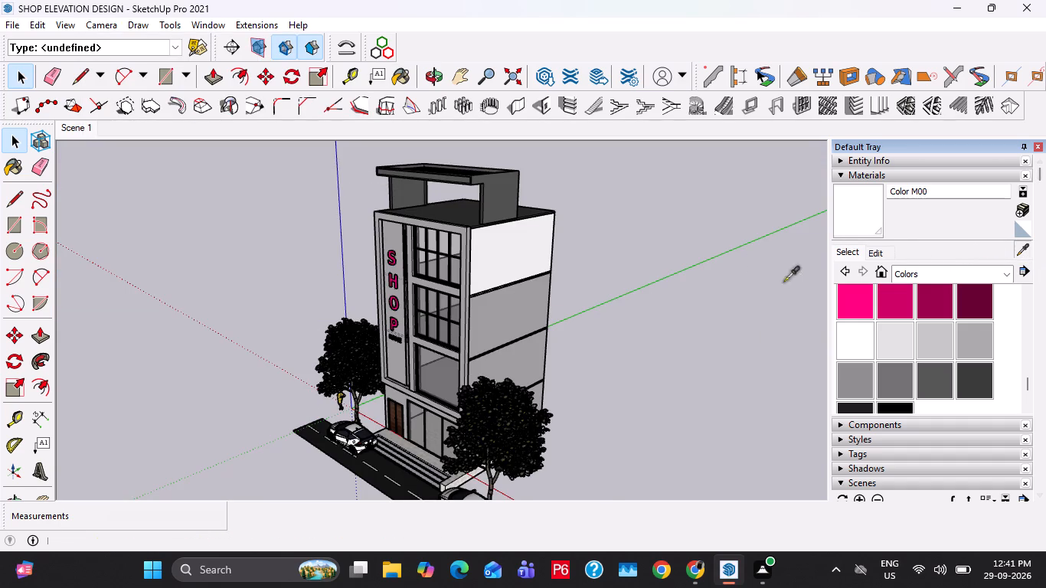
click(521, 310)
click(514, 250)
key(space)
key(space)
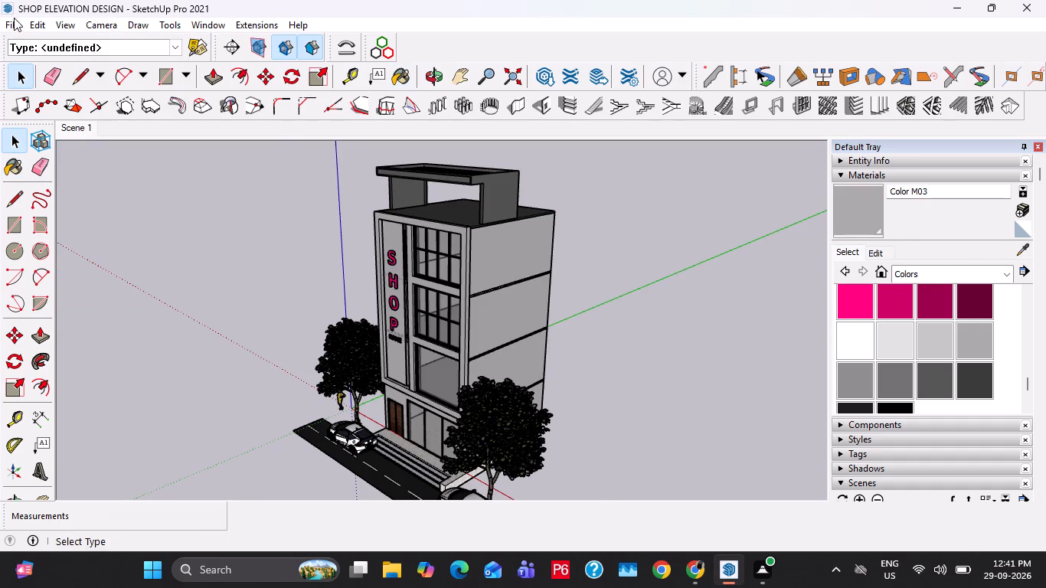
Add a second scene that stores the isometric view of the building.
click(858, 495)
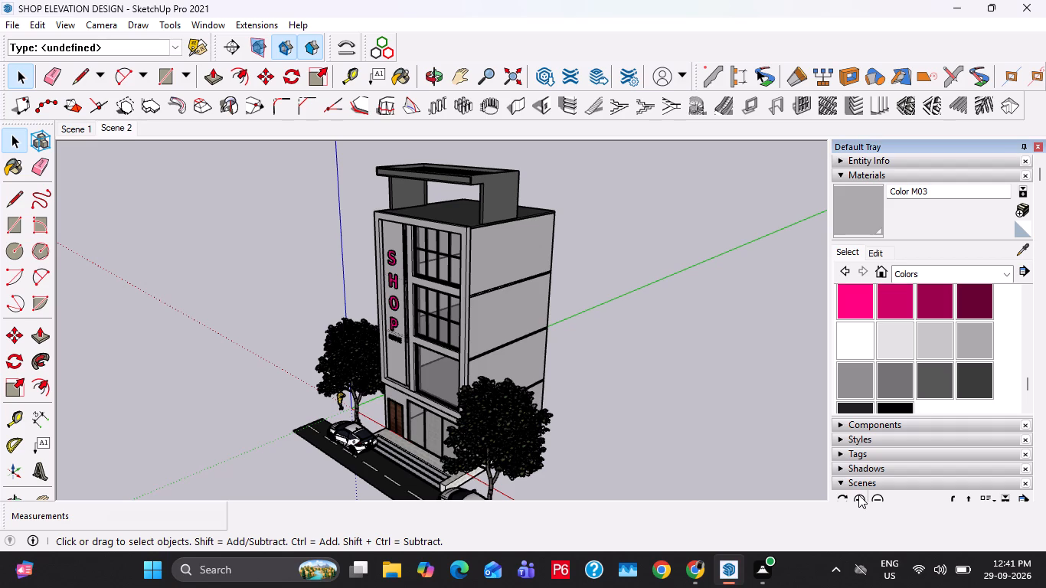
key(Escape)
key(Escape)
Save the model with its two scenes.
key(ctrl+s)
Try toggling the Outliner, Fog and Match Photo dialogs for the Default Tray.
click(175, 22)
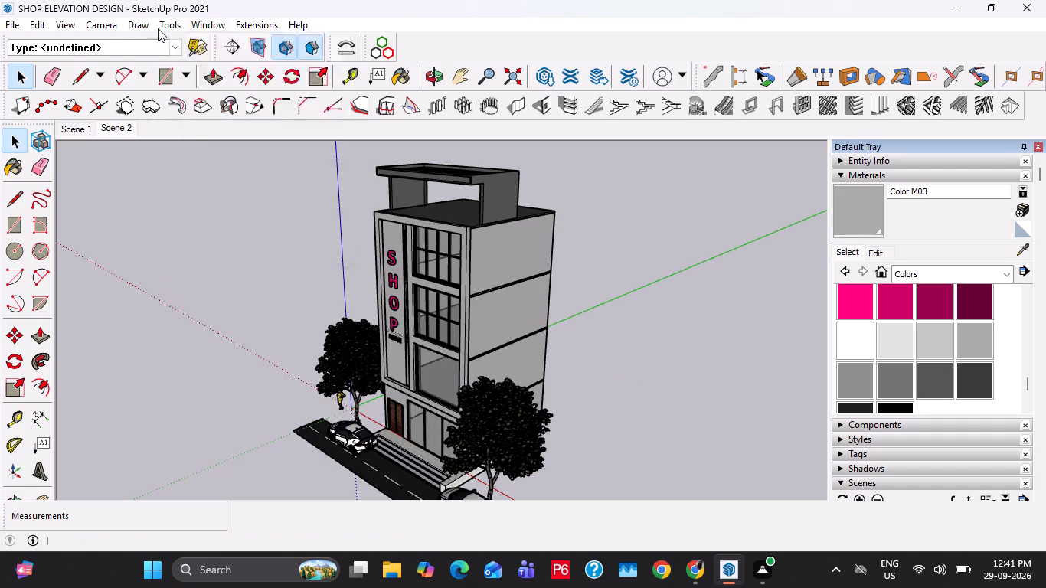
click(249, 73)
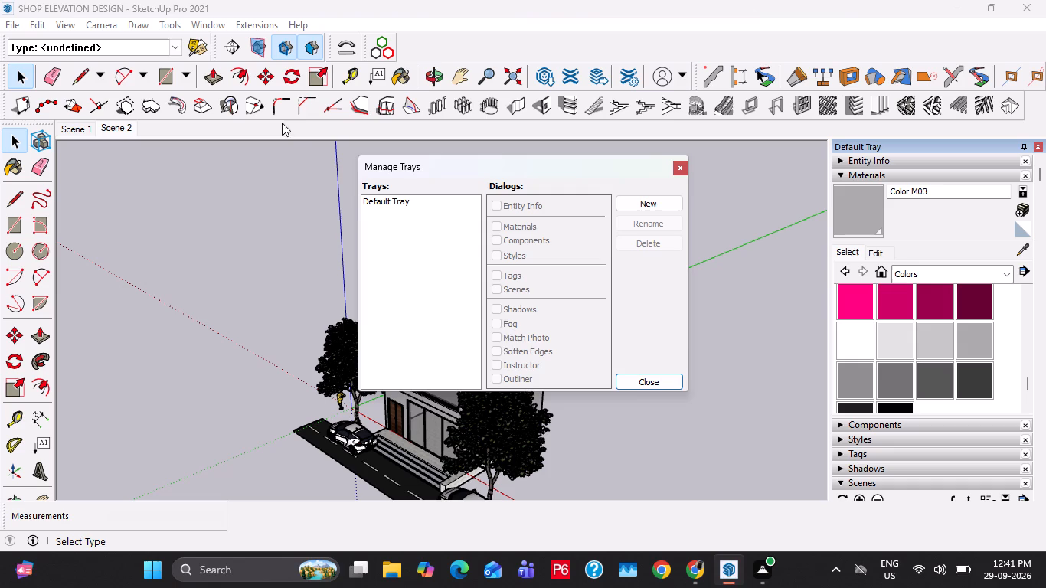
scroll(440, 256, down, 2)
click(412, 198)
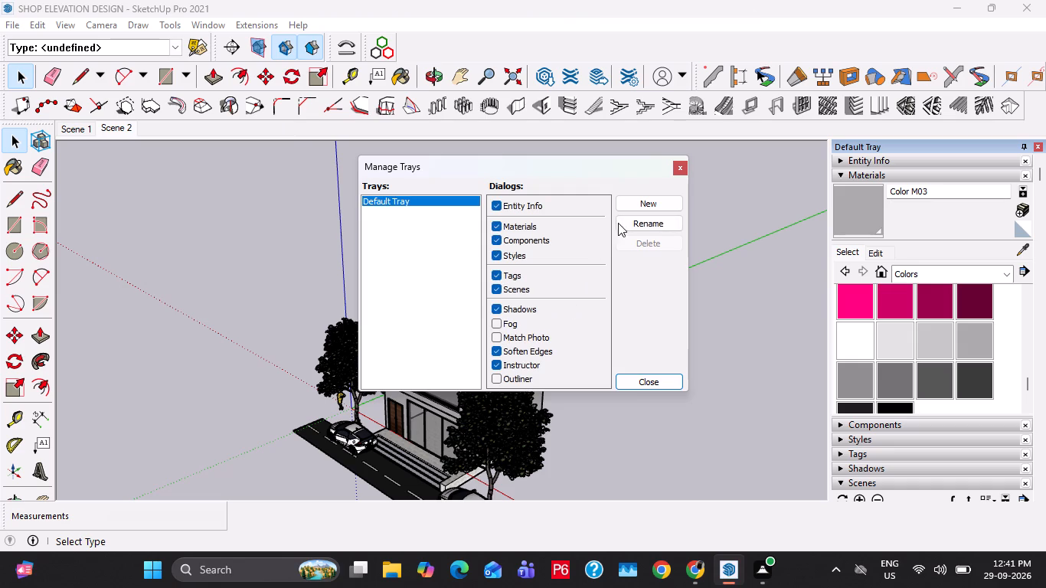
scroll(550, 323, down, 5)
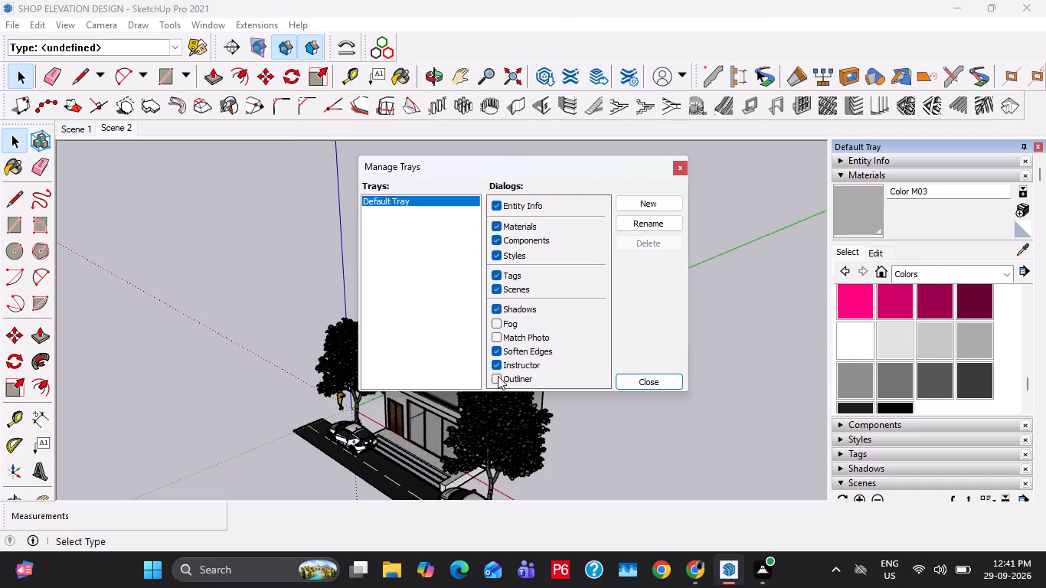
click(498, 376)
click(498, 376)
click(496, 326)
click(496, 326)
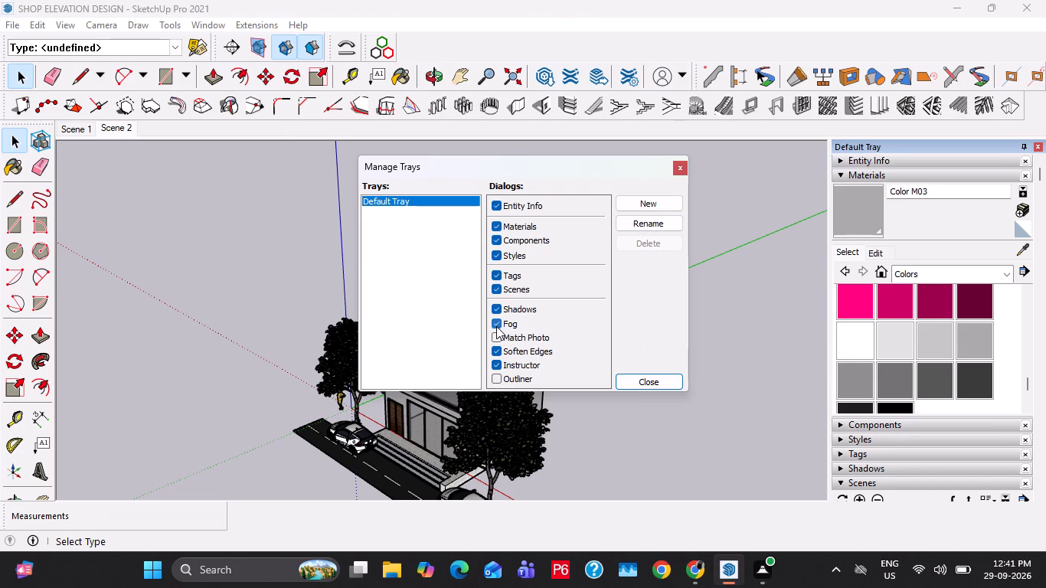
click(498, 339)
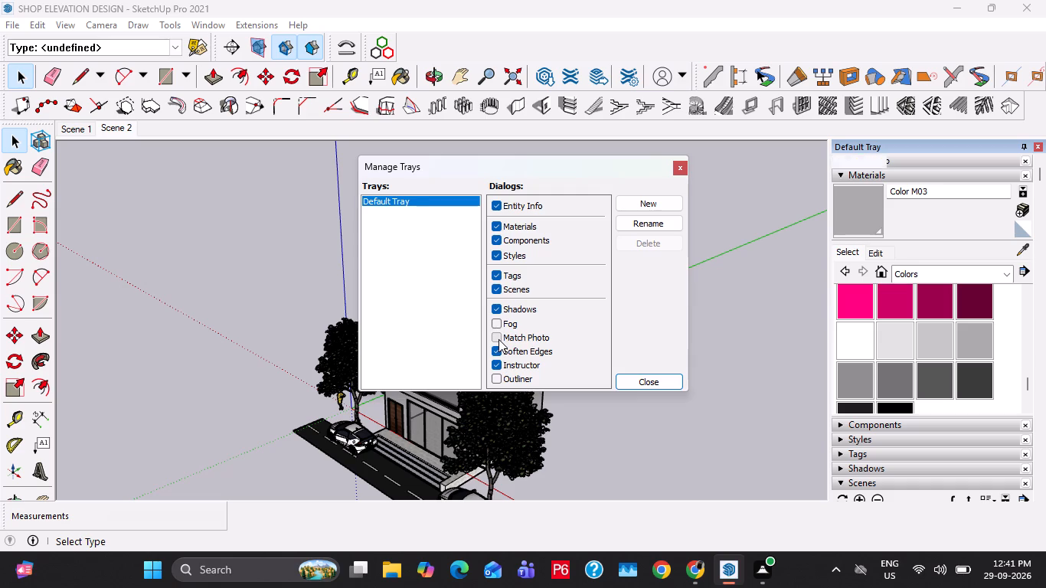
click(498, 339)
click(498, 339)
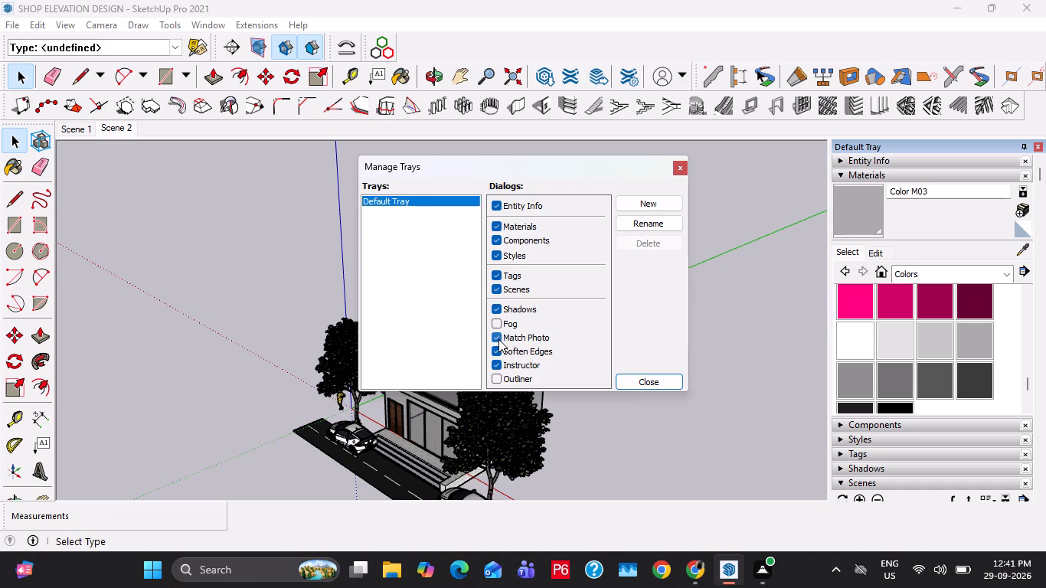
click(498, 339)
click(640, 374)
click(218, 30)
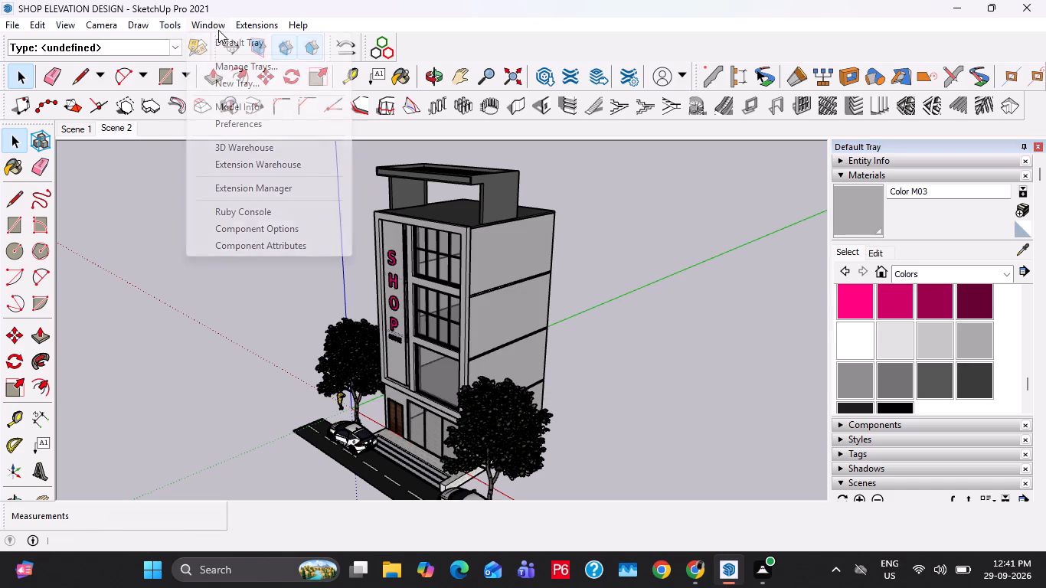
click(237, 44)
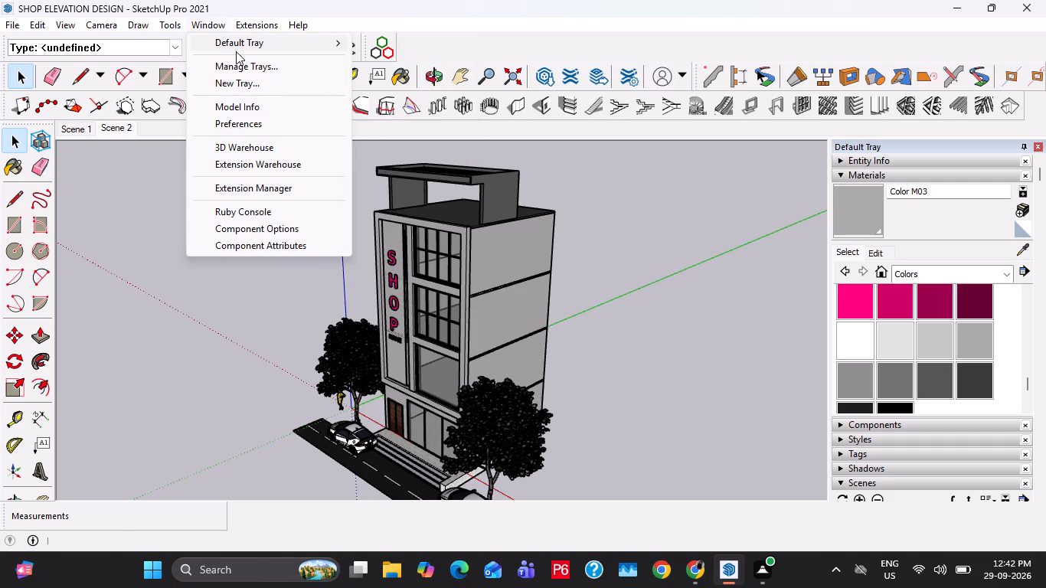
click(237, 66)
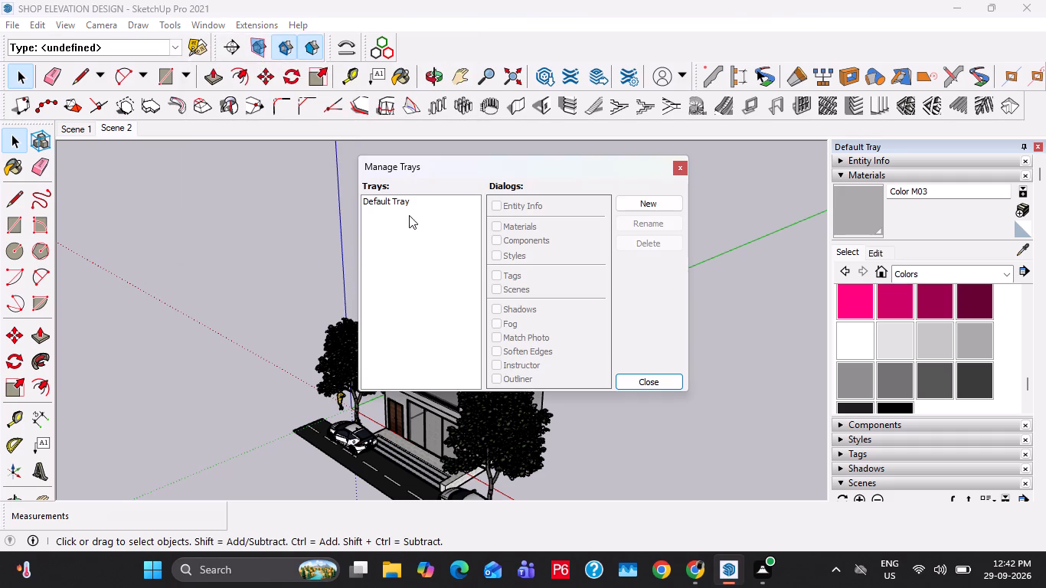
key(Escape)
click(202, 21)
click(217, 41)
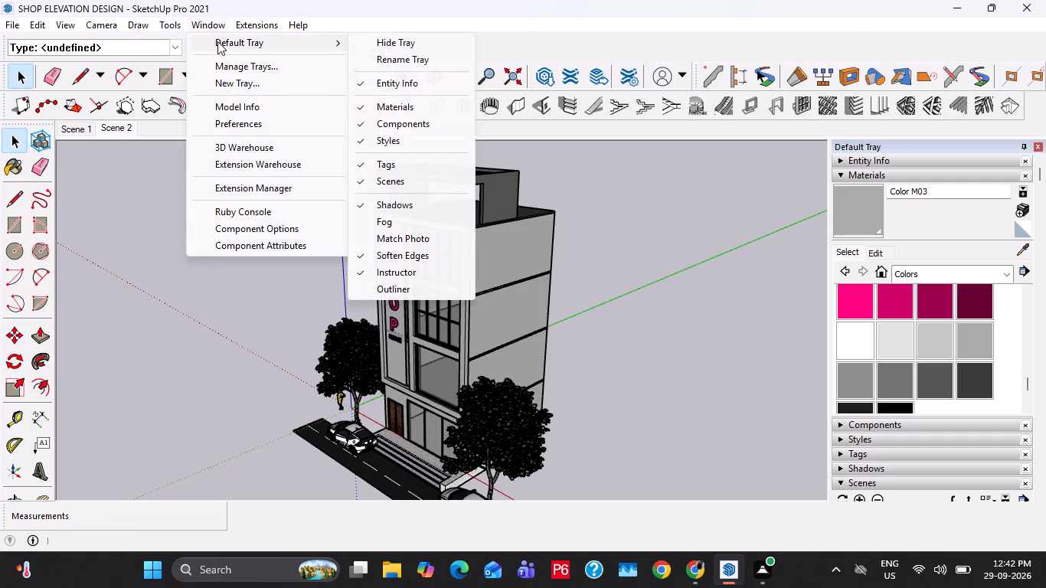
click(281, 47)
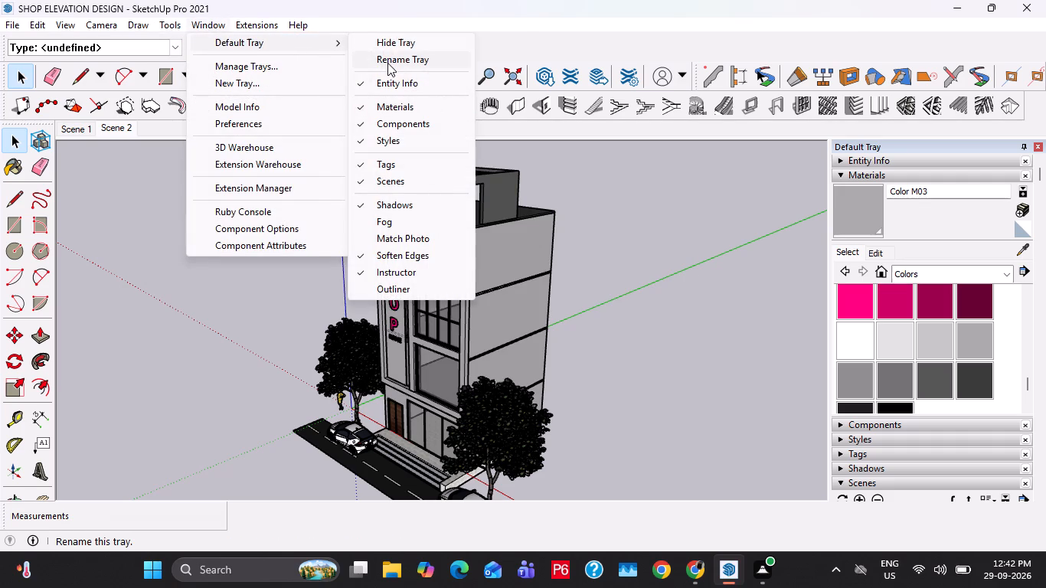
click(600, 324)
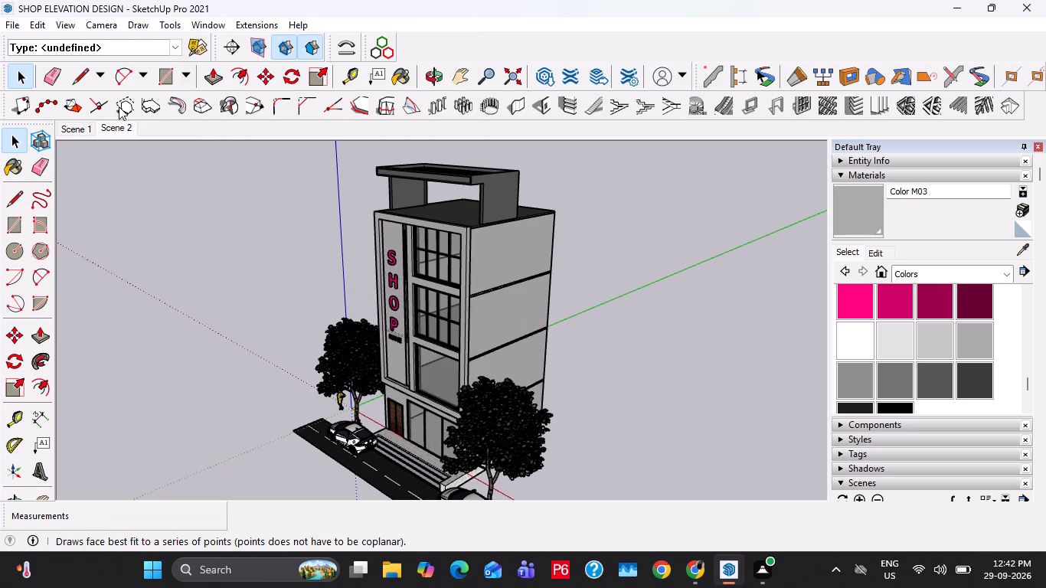
Recall Scene 1 to return to the front view of the building.
click(84, 136)
click(83, 133)
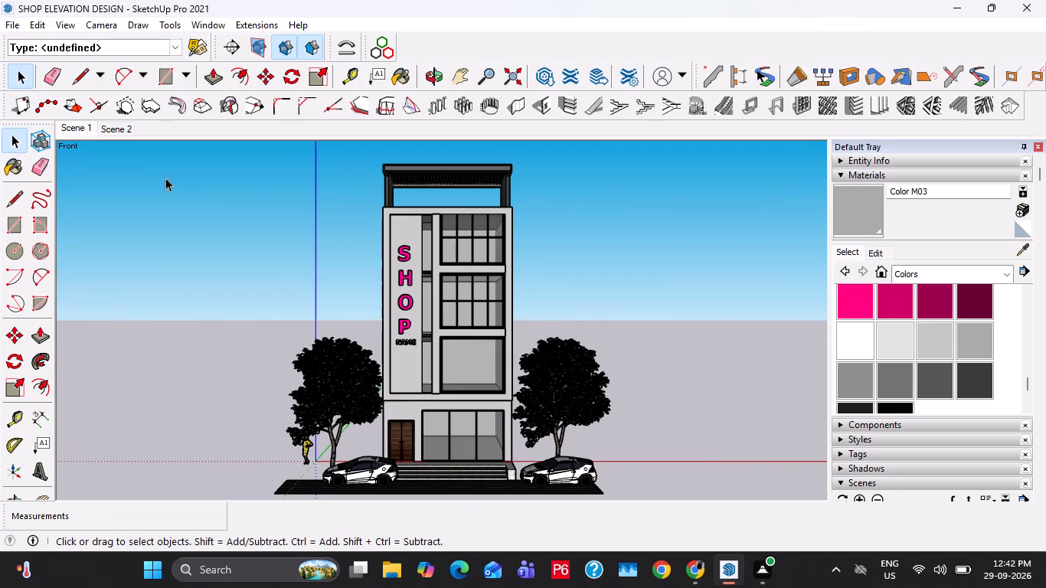
key(Escape)
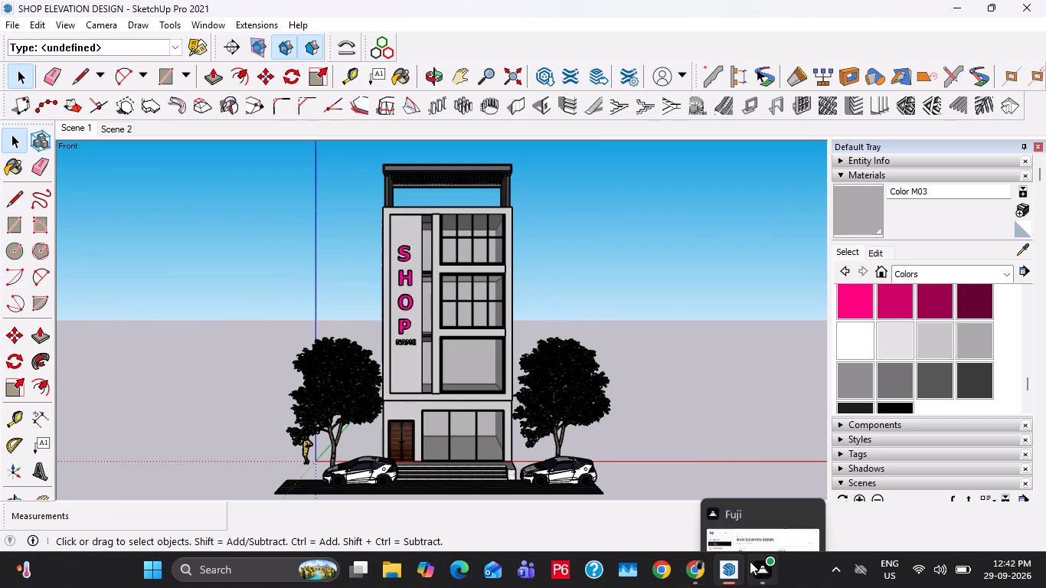
key(Escape)
key(Escape)
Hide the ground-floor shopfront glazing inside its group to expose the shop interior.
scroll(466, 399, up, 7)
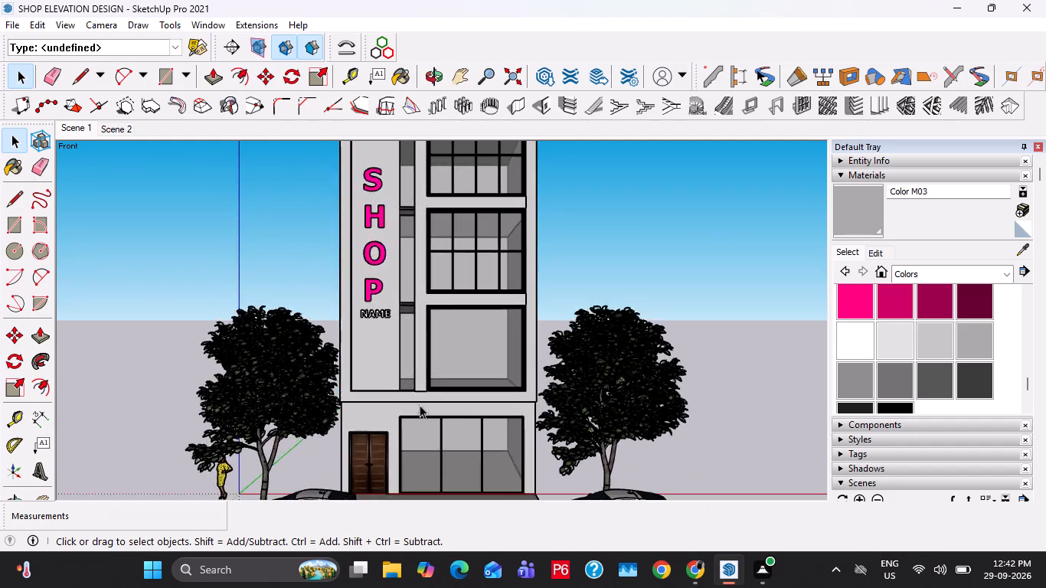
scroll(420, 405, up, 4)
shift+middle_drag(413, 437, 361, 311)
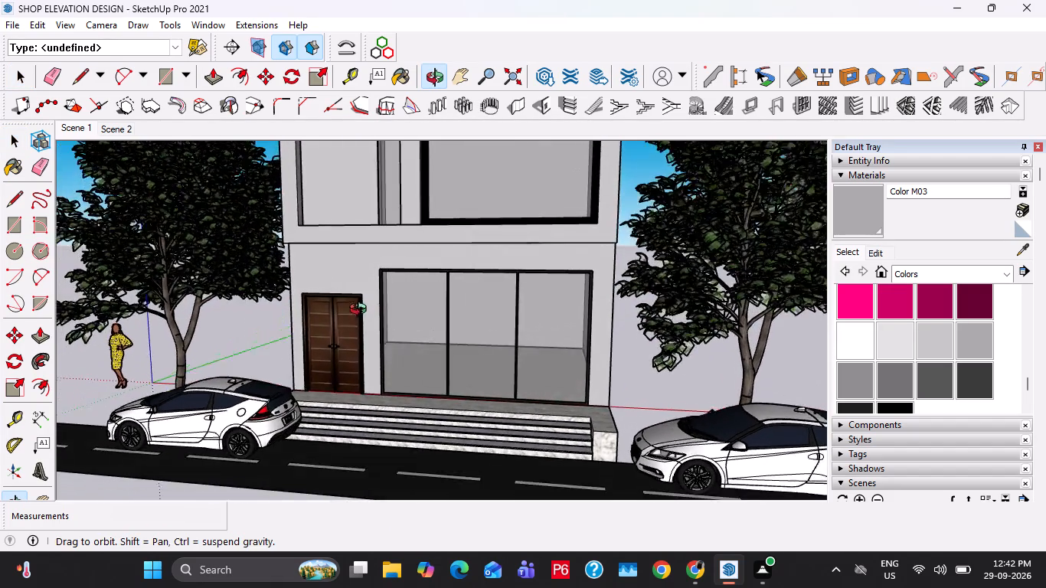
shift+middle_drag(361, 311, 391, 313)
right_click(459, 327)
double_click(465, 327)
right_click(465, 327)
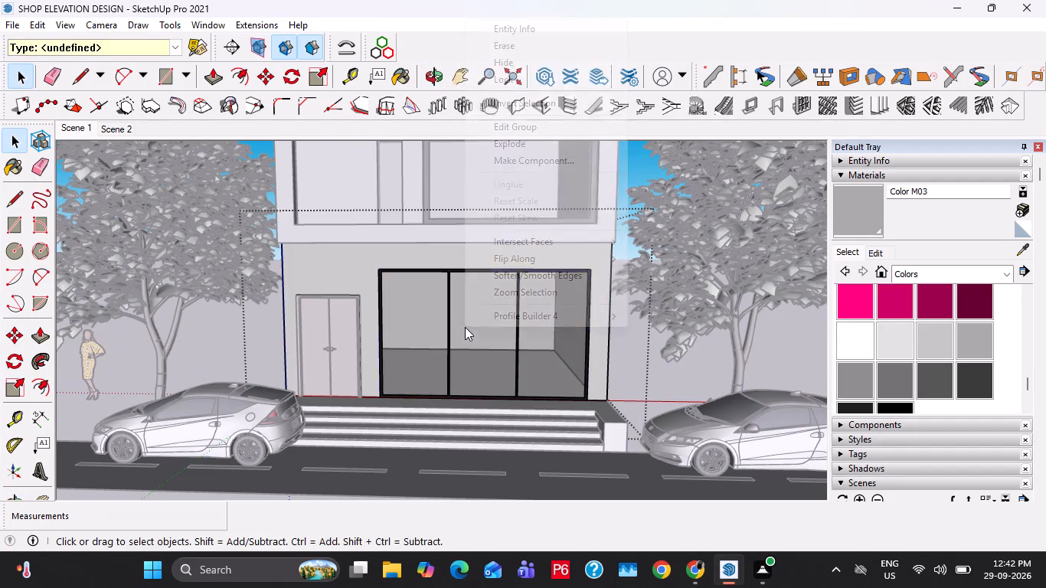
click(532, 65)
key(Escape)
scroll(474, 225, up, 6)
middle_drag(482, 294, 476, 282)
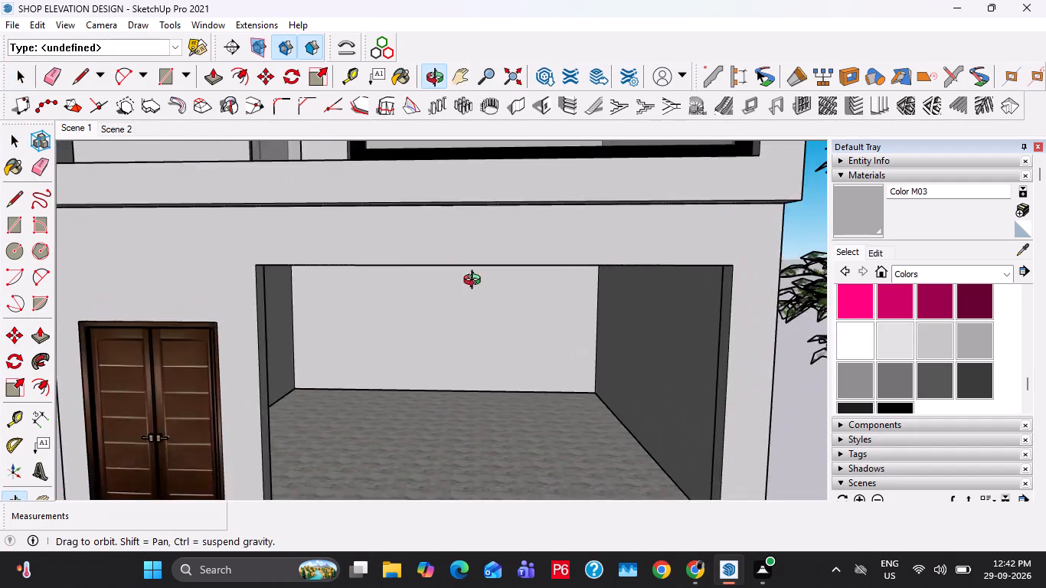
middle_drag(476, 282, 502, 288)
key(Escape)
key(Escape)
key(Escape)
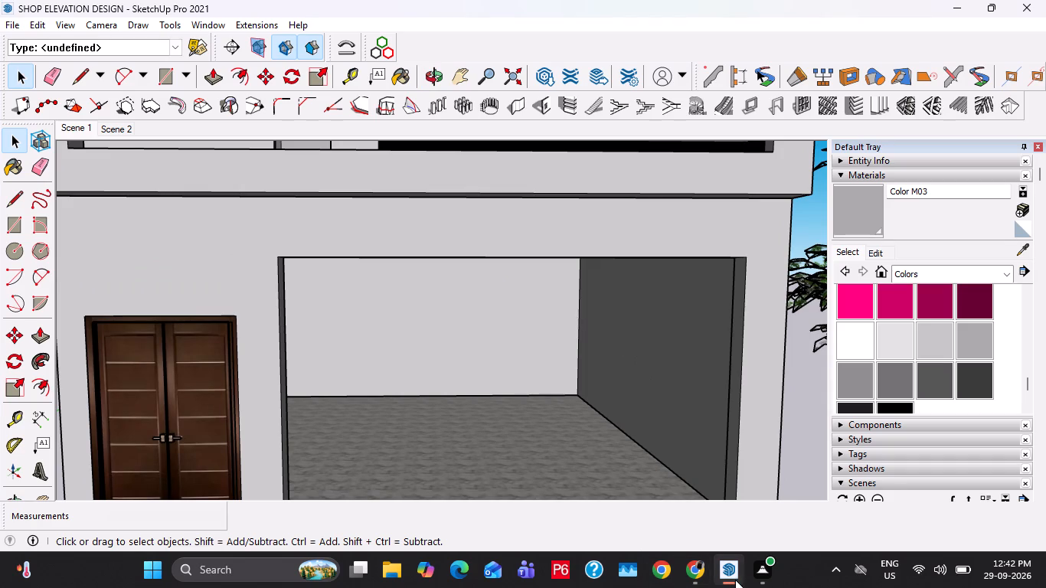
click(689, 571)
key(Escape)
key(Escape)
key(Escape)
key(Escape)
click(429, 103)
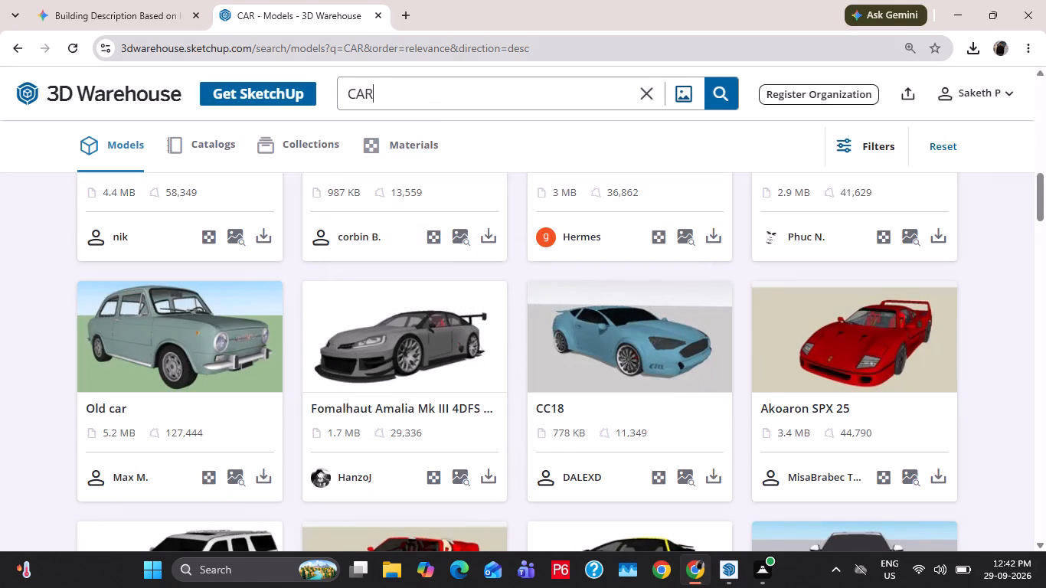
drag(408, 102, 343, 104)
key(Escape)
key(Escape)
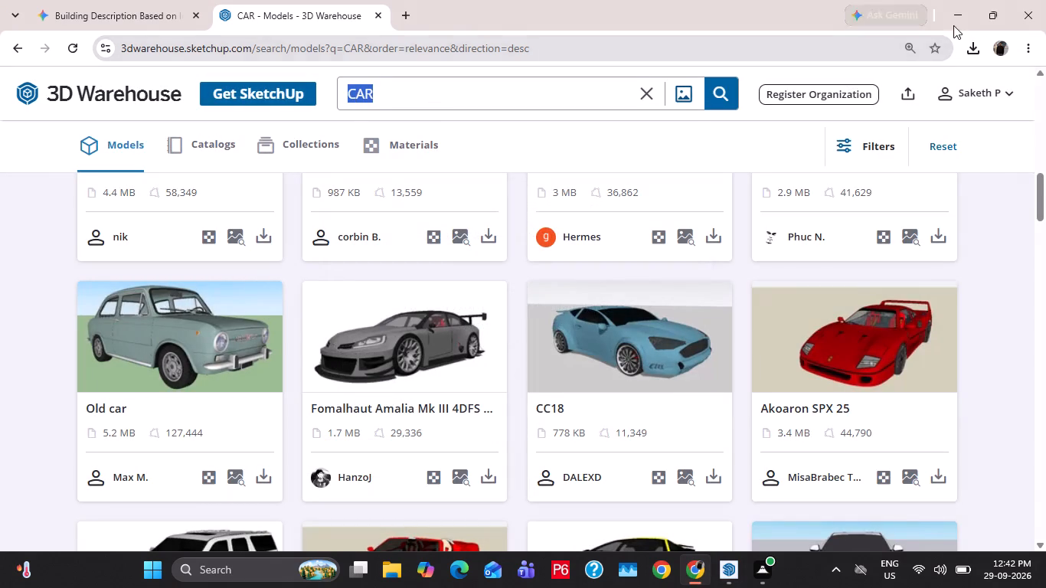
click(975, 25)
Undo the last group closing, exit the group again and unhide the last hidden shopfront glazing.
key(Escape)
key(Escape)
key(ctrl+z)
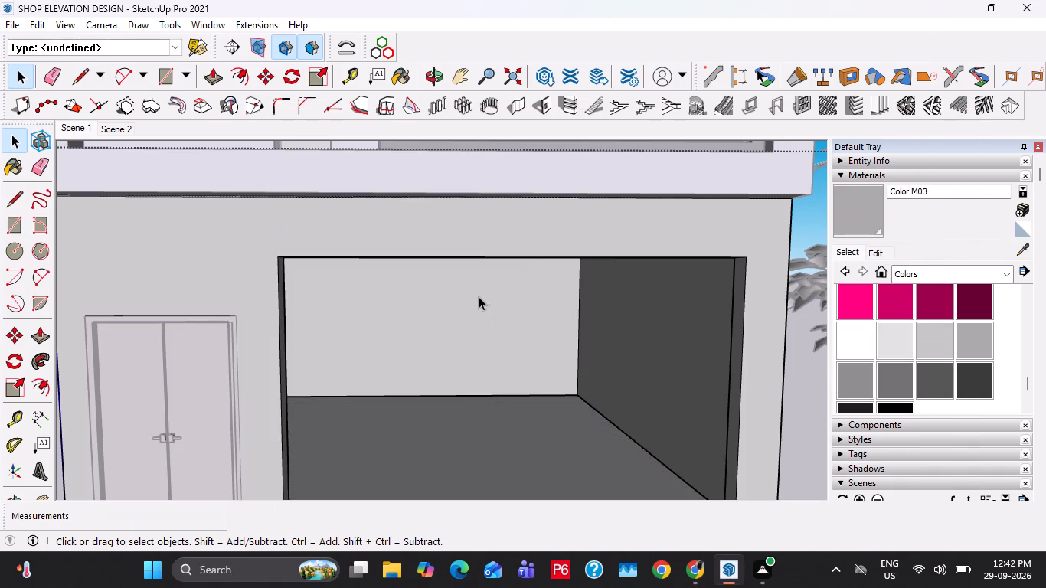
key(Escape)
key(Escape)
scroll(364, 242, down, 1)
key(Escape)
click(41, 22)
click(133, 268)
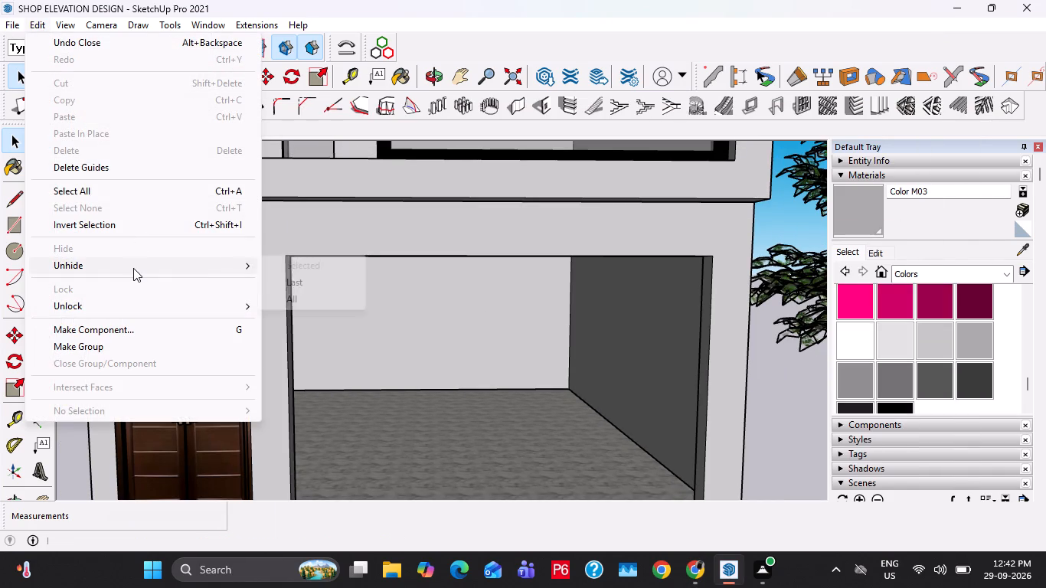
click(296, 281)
Open the SHOP sign panel group and copy the panel's bottom edge 1'6" upward.
scroll(318, 282, down, 12)
shift+middle_drag(332, 304, 355, 368)
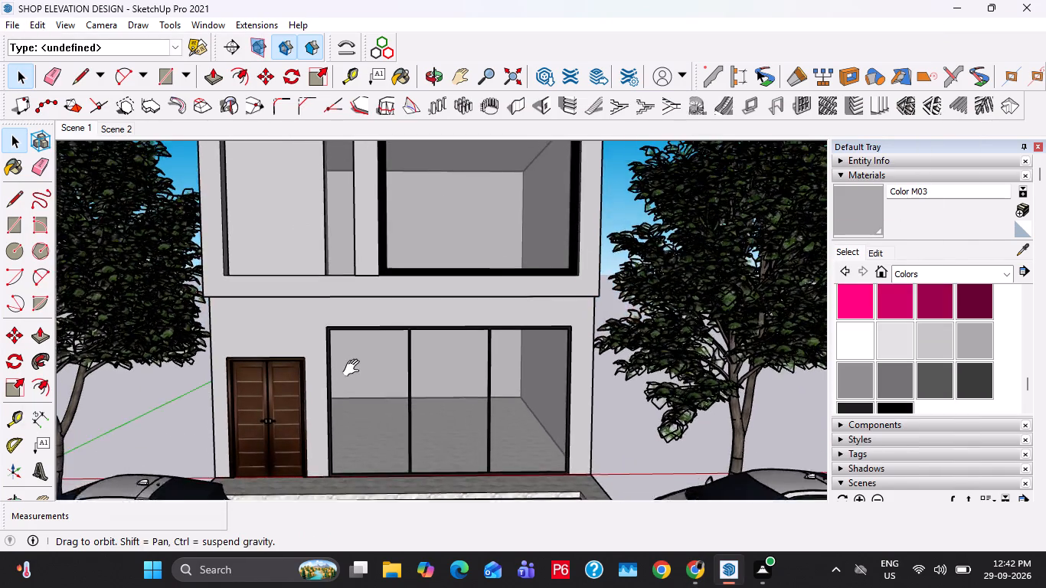
shift+middle_drag(355, 368, 356, 370)
scroll(354, 353, down, 8)
shift+middle_drag(321, 293, 341, 390)
double_click(319, 355)
scroll(315, 394, up, 3)
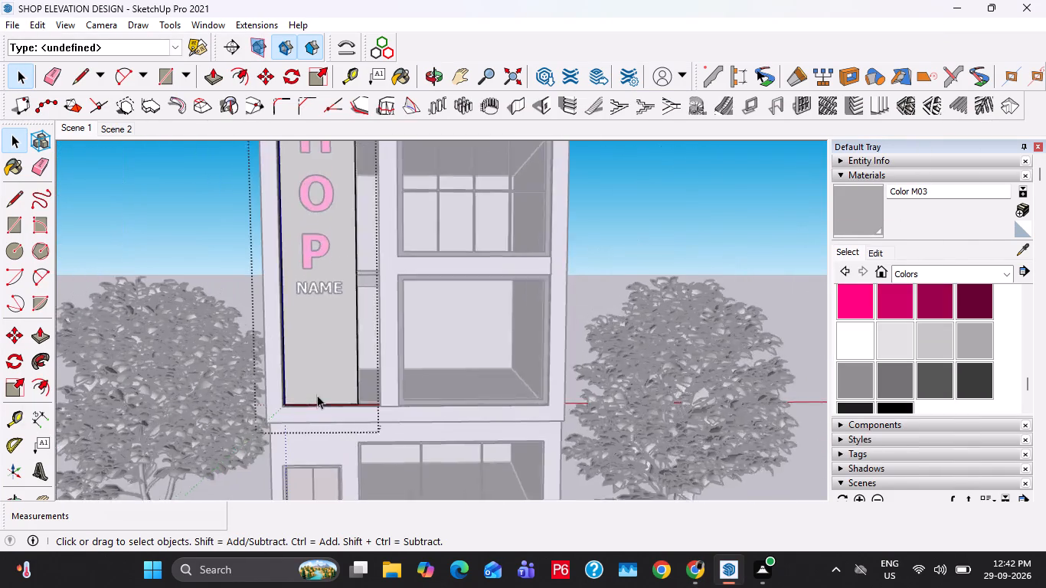
scroll(317, 395, up, 14)
click(376, 413)
scroll(376, 416, up, 4)
click(380, 416)
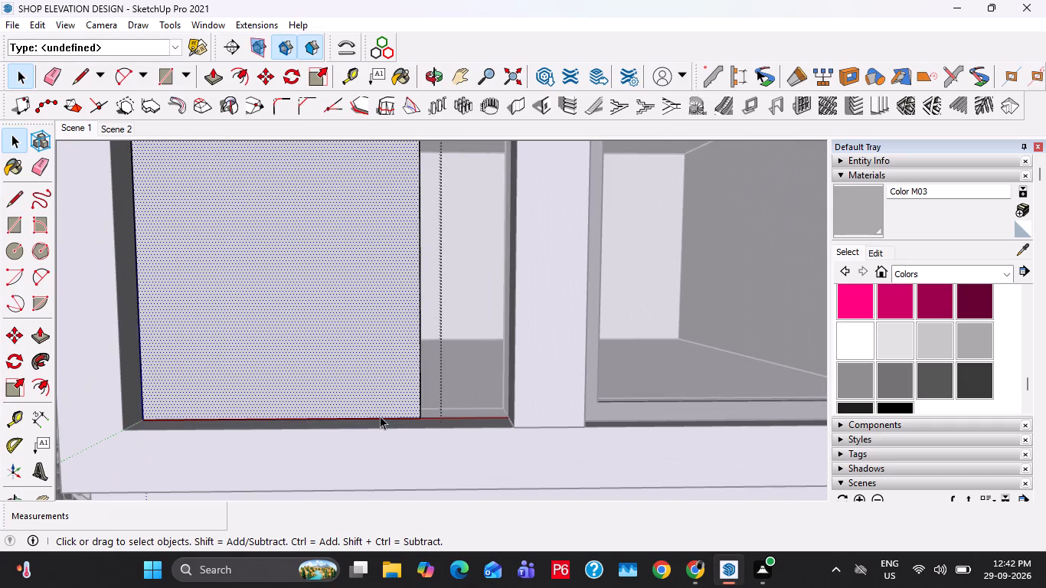
scroll(384, 418, up, 5)
click(393, 420)
key(m)
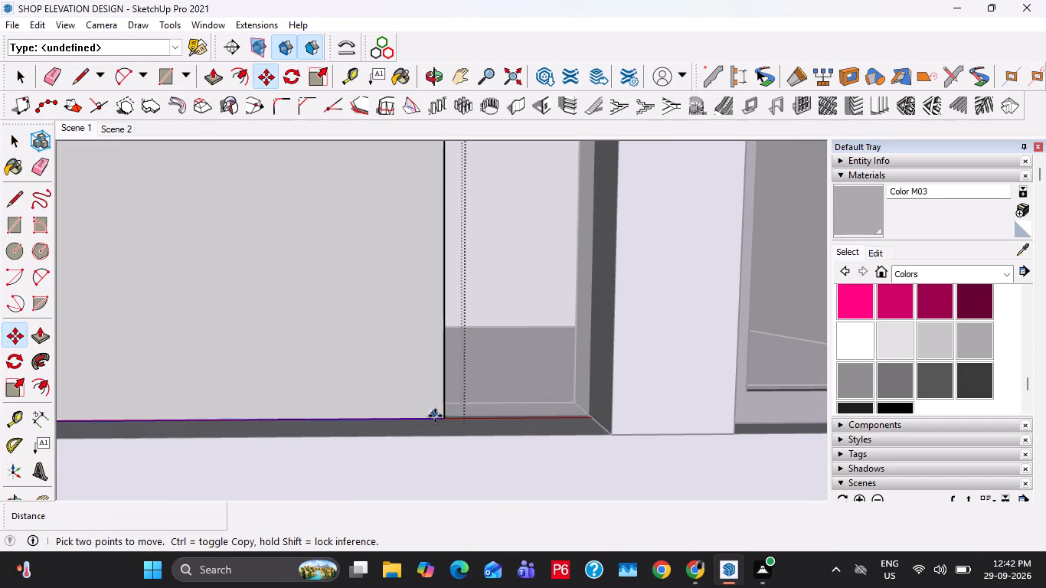
click(436, 418)
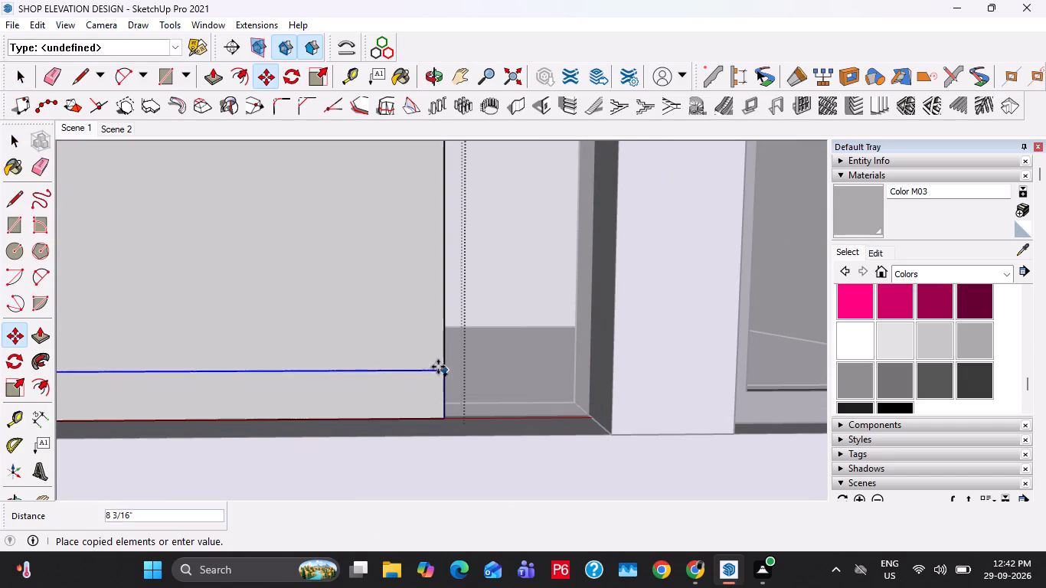
text(1')
key(6)
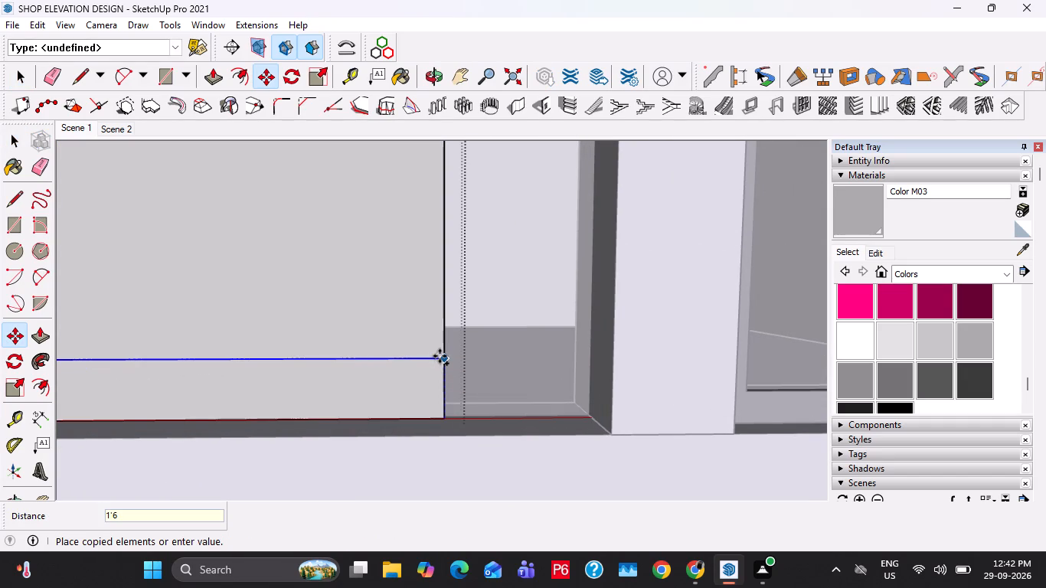
key(shift+quotedbl)
key(Return)
Copy the new horizontal line 1" further up to form a thin strip across the sign panel.
scroll(438, 352, down, 1)
click(447, 312)
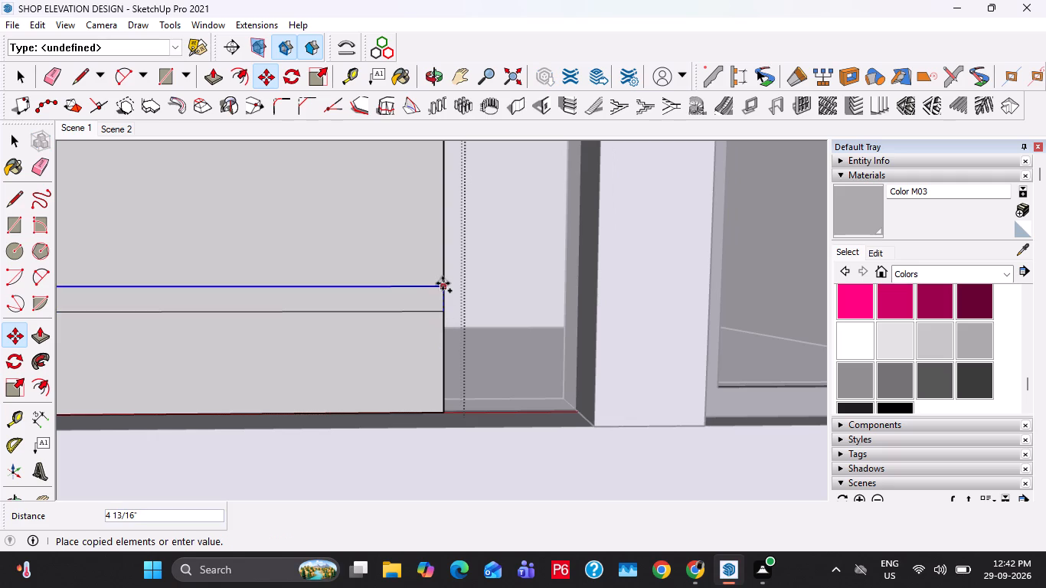
text(1")
key(Return)
key(space)
Copy the thin strip 1'7" upward and array the copy 20 times to the top of the sign panel.
scroll(412, 301, up, 5)
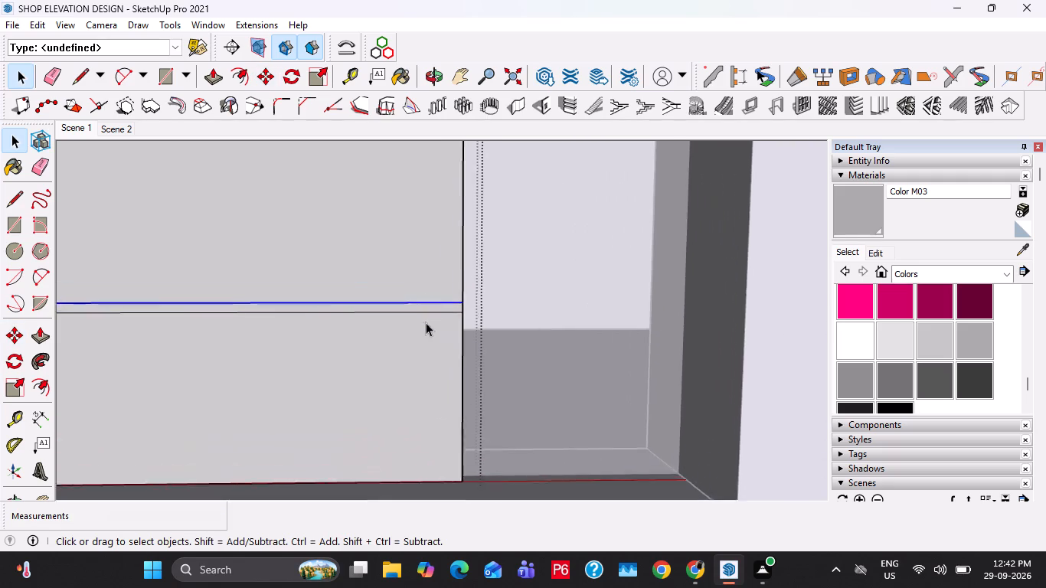
scroll(426, 322, up, 3)
double_click(443, 303)
scroll(443, 303, down, 11)
key(m)
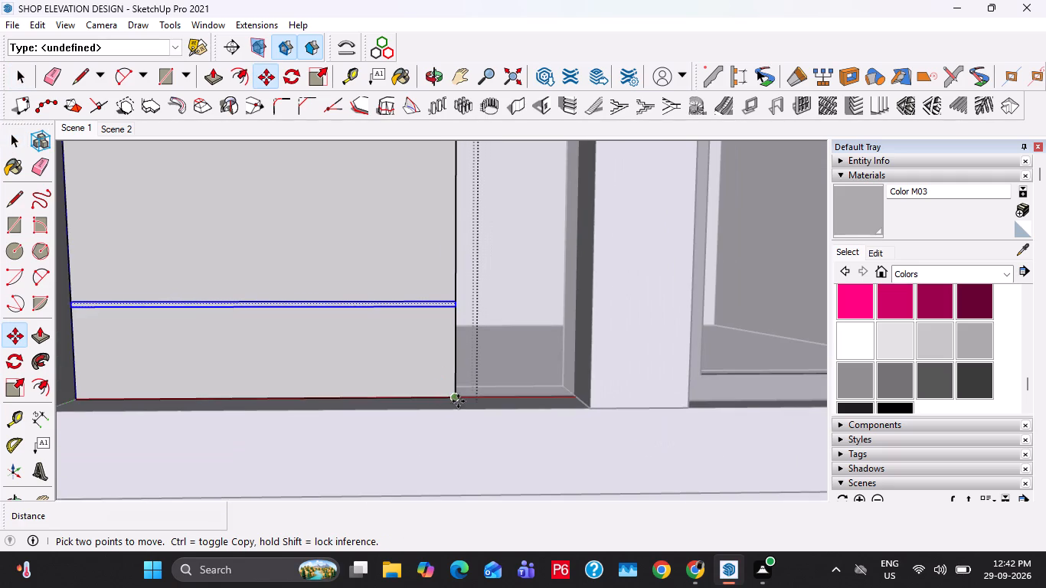
click(459, 401)
click(453, 303)
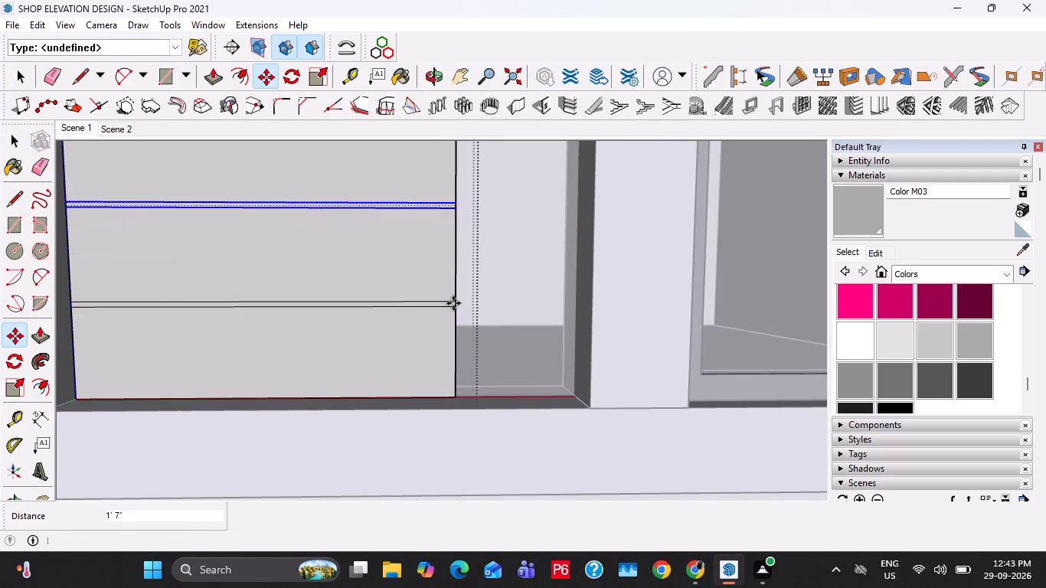
text(X10)
key(Return)
scroll(442, 315, down, 8)
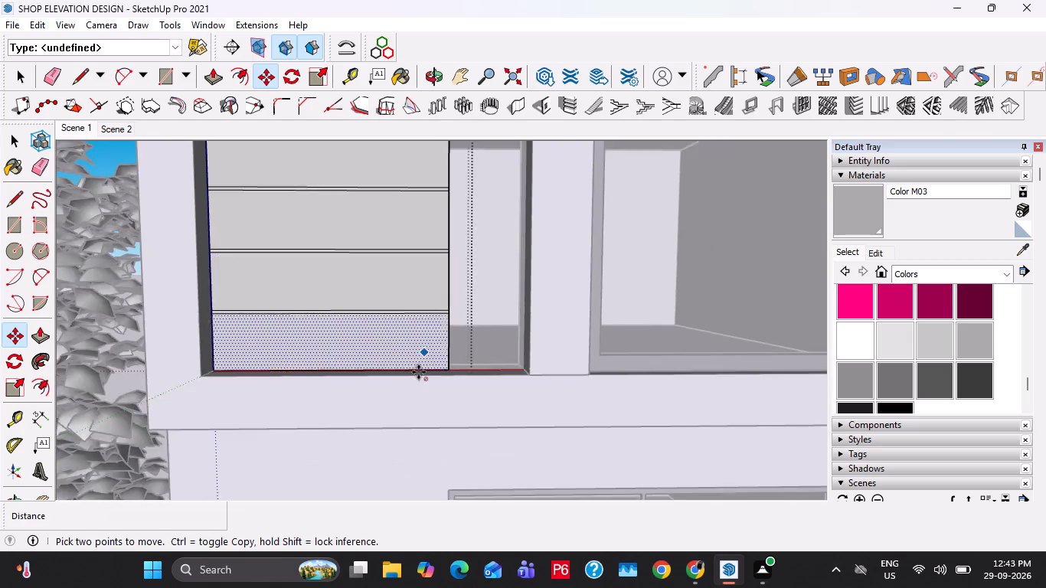
scroll(419, 372, down, 20)
scroll(419, 372, down, 3)
shift+middle_drag(406, 290, 415, 436)
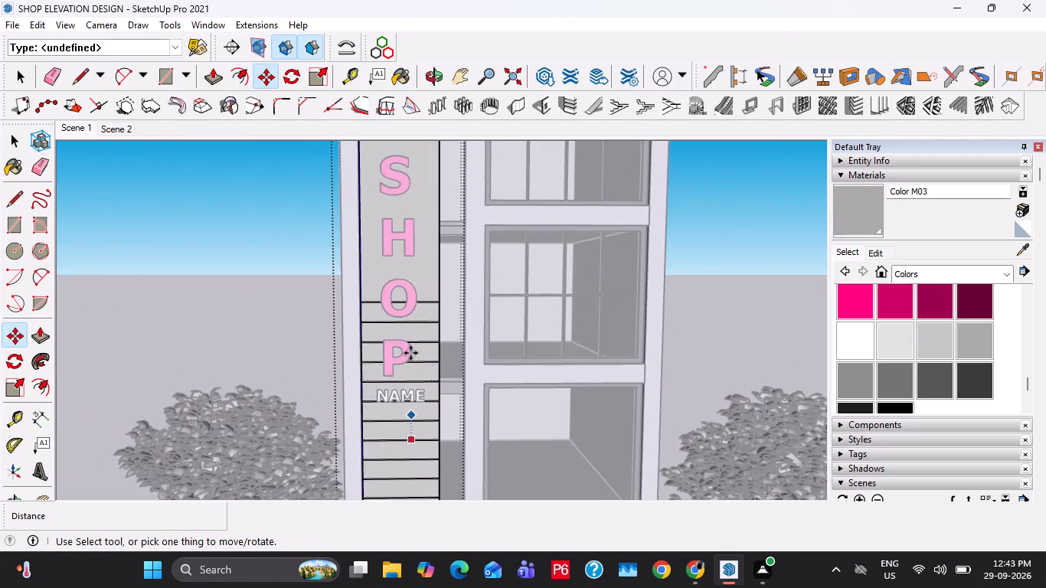
scroll(410, 353, down, 9)
key(x)
text(20)
key(Return)
Push the topmost thin strip of the sign panel 1" inward to form a groove.
scroll(413, 227, up, 5)
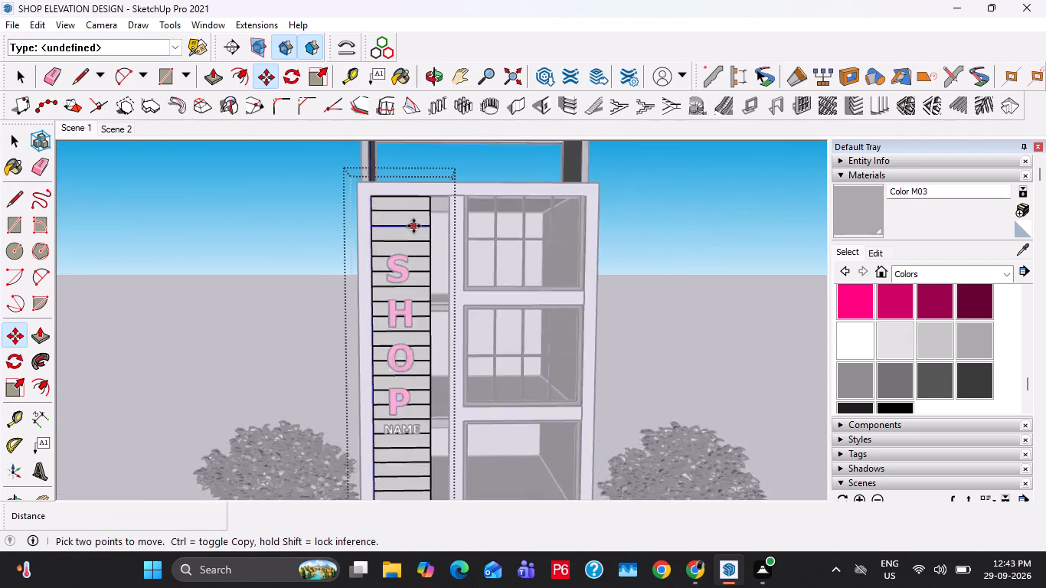
scroll(413, 226, up, 6)
key(space)
scroll(430, 155, up, 19)
middle_drag(511, 276, 347, 281)
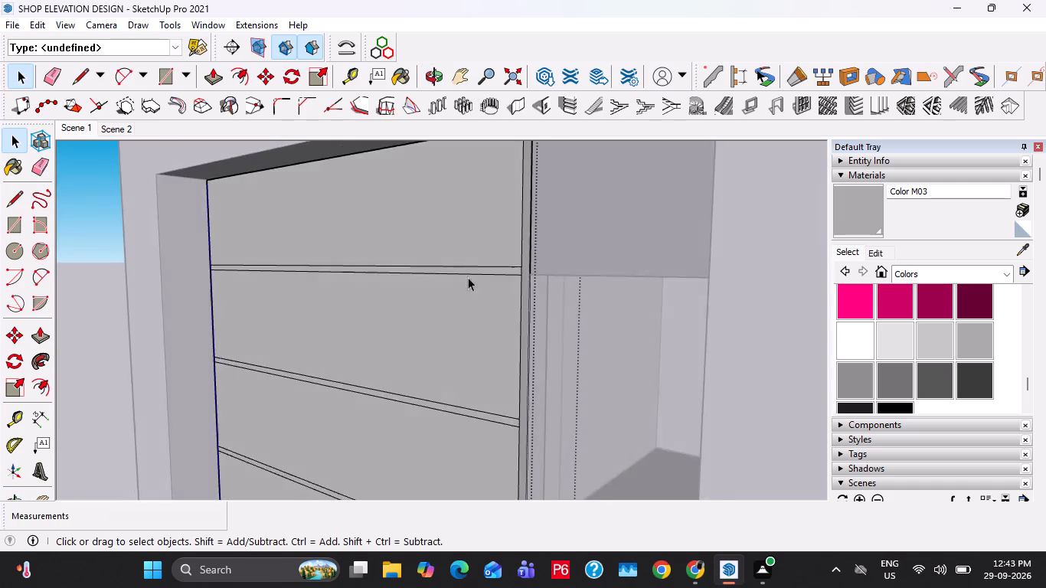
scroll(548, 276, up, 8)
click(489, 264)
key(p)
click(490, 266)
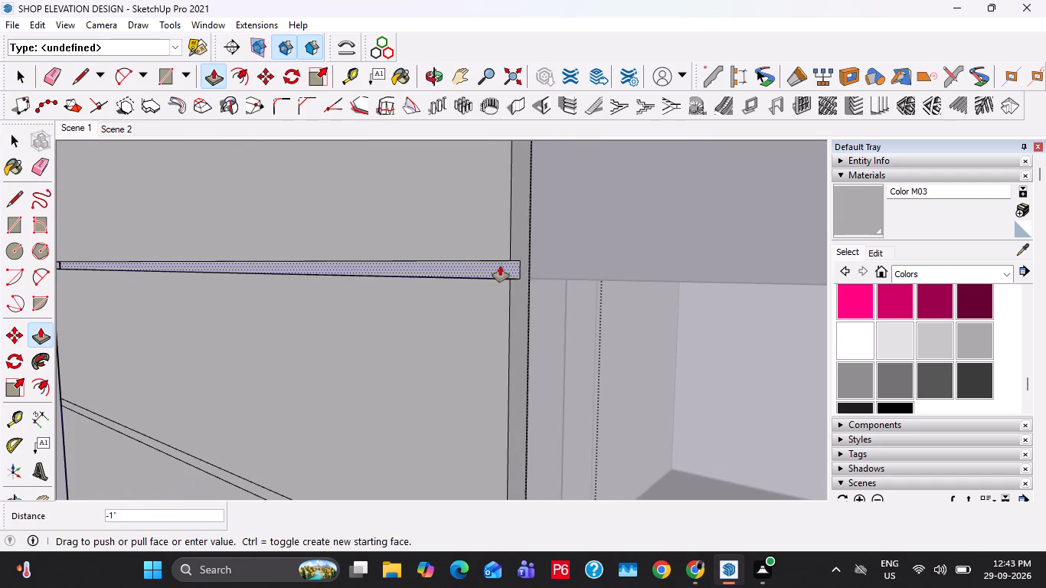
text(1")
key(Return)
Recess the following strips by the same 1", down through the two behind the letter S.
scroll(501, 266, down, 6)
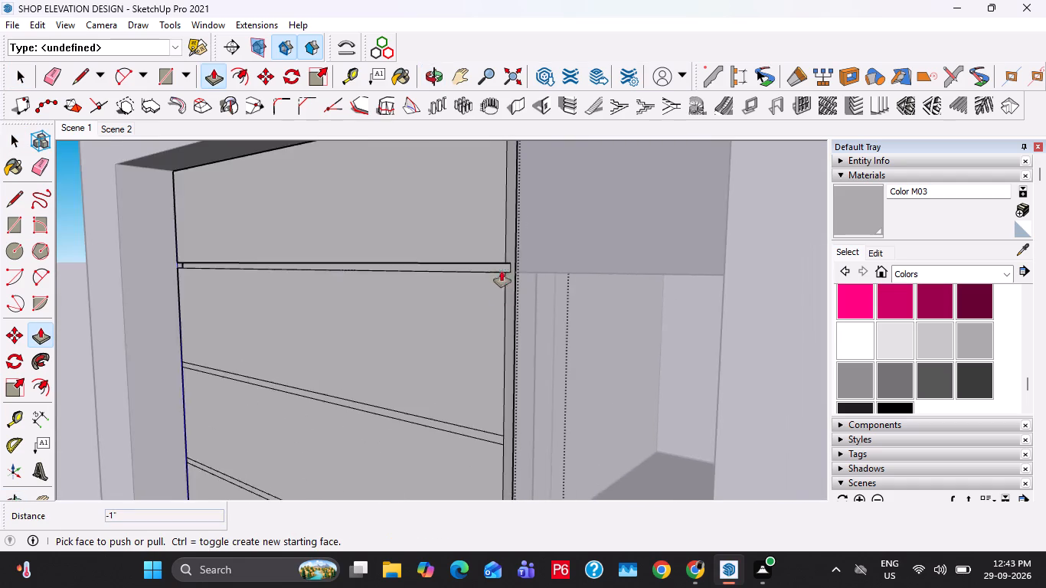
scroll(502, 271, down, 4)
scroll(479, 413, up, 2)
double_click(488, 413)
shift+middle_drag(482, 433, 433, 199)
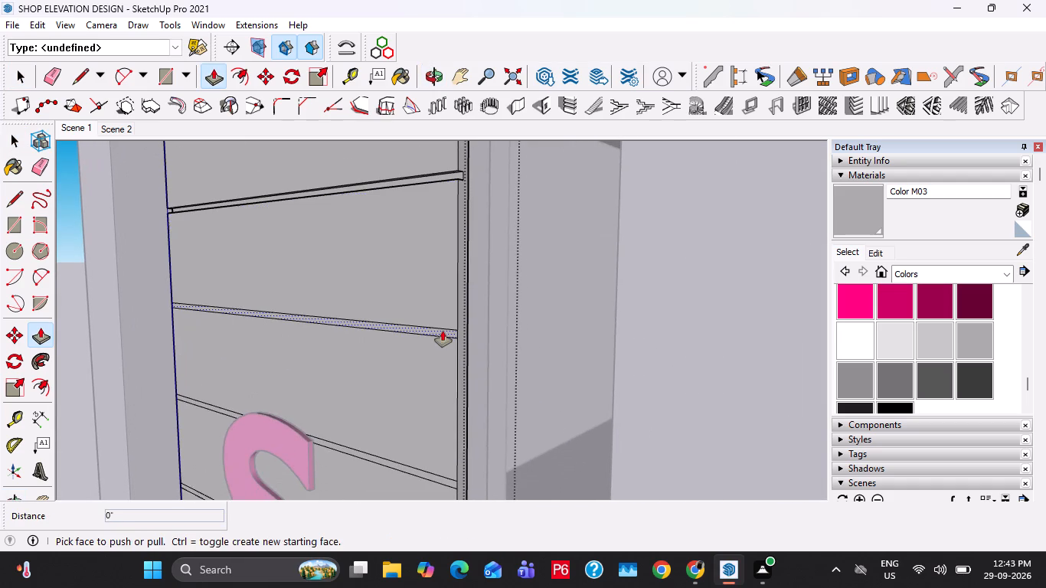
double_click(443, 331)
shift+middle_drag(456, 433, 450, 268)
scroll(449, 330, up, 3)
double_click(446, 318)
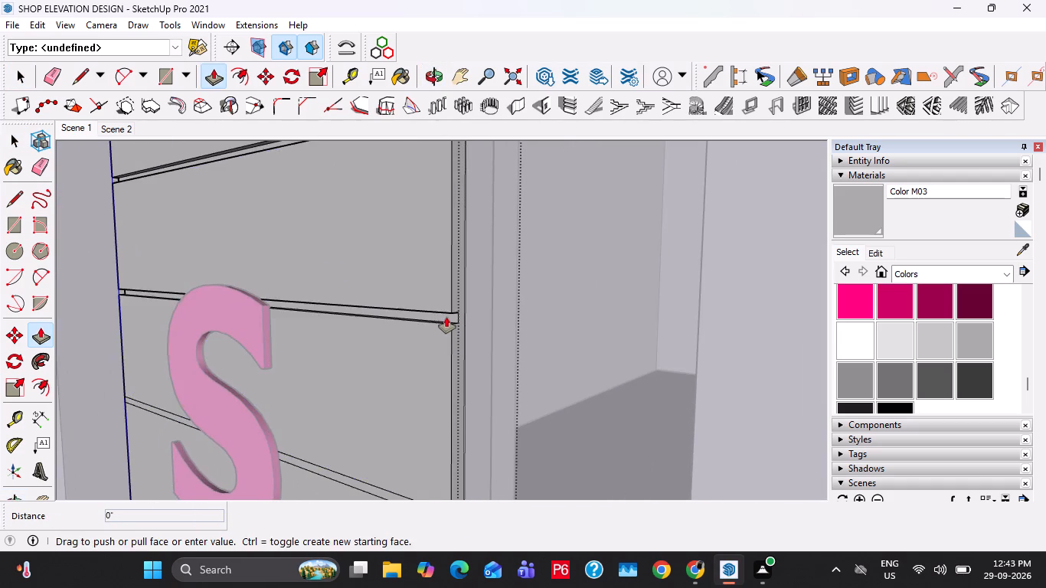
scroll(446, 316, down, 5)
shift+middle_drag(444, 377, 423, 215)
scroll(430, 301, up, 7)
double_click(420, 266)
Recess the strip between S and H and the two strips behind the letter H by the same 1".
scroll(420, 266, down, 6)
shift+middle_drag(416, 367, 413, 343)
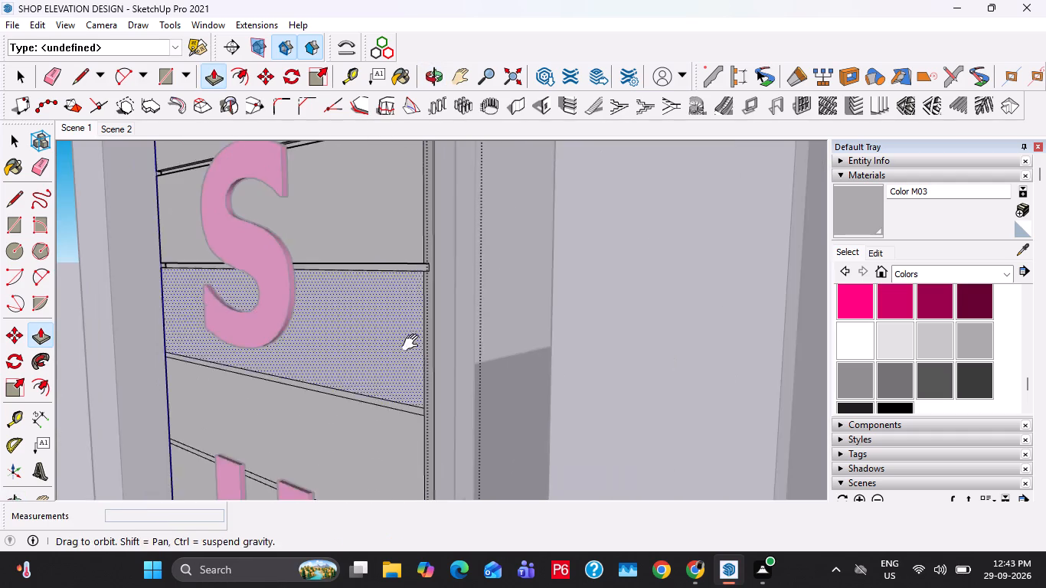
shift+middle_drag(413, 343, 410, 194)
scroll(402, 234, up, 4)
double_click(413, 239)
scroll(423, 255, down, 3)
shift+middle_drag(426, 352, 428, 249)
scroll(425, 315, up, 4)
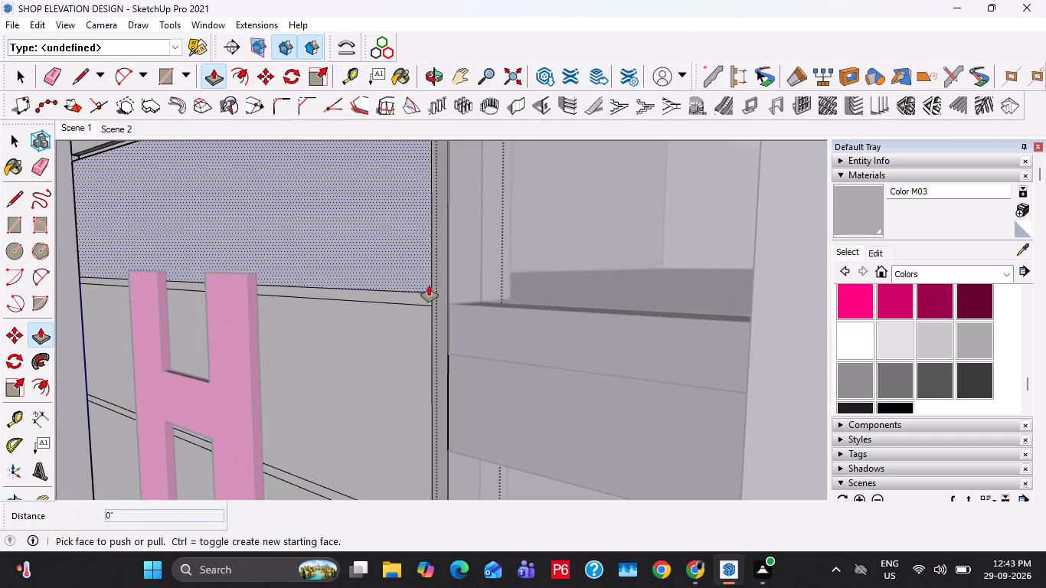
double_click(427, 298)
scroll(425, 345, down, 6)
shift+middle_drag(423, 391, 408, 246)
scroll(404, 320, up, 5)
double_click(408, 299)
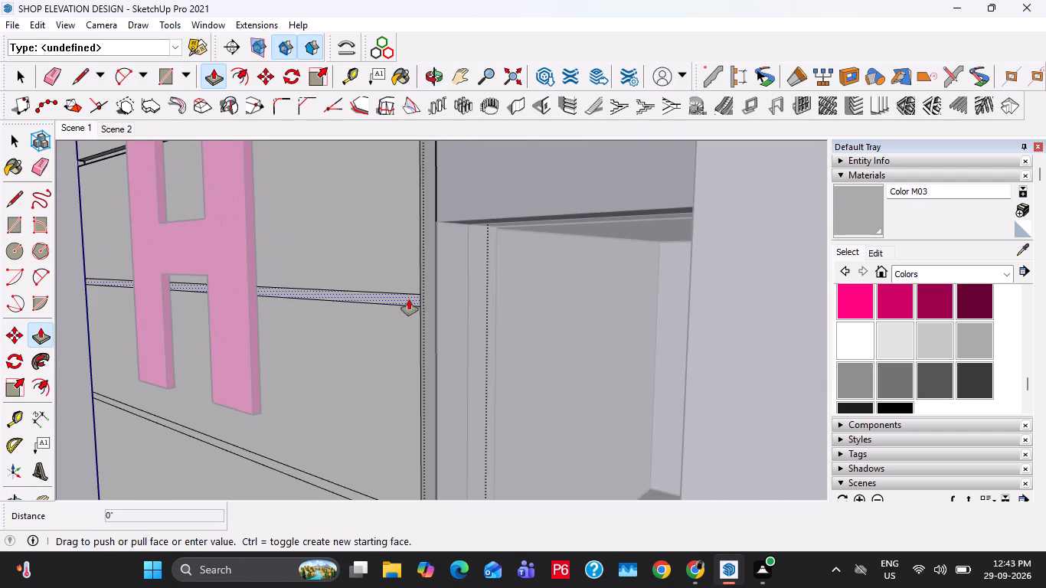
Recess the strip below the letter H and the two strips behind the letter O by the same 1".
scroll(409, 299, down, 5)
shift+middle_drag(406, 367, 400, 169)
scroll(410, 249, up, 5)
double_click(407, 233)
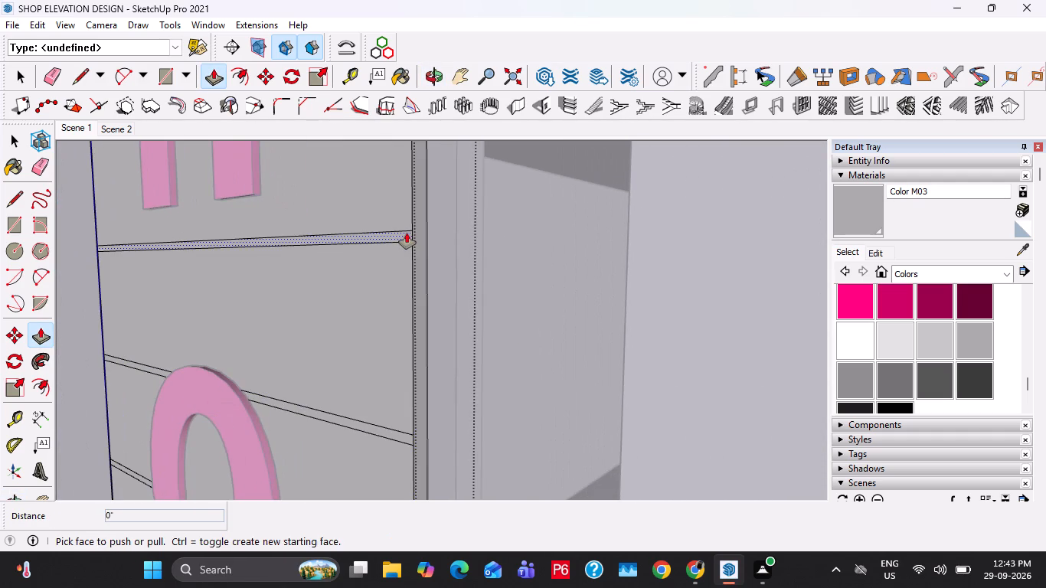
scroll(406, 234, down, 4)
shift+middle_drag(427, 337, 429, 216)
scroll(407, 299, up, 4)
double_click(407, 253)
scroll(407, 271, down, 5)
middle_drag(408, 357, 408, 347)
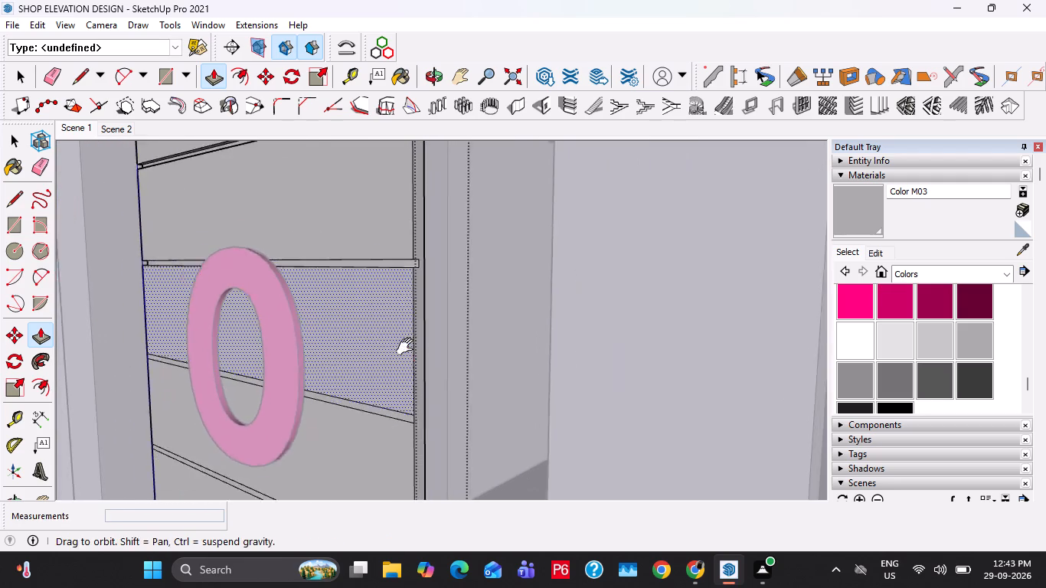
middle_drag(408, 347, 408, 217)
scroll(414, 279, up, 4)
double_click(404, 280)
Recess the strip below the letter O and the two strips behind the letter P by the same 1".
scroll(406, 276, down, 4)
shift+middle_drag(412, 322, 405, 185)
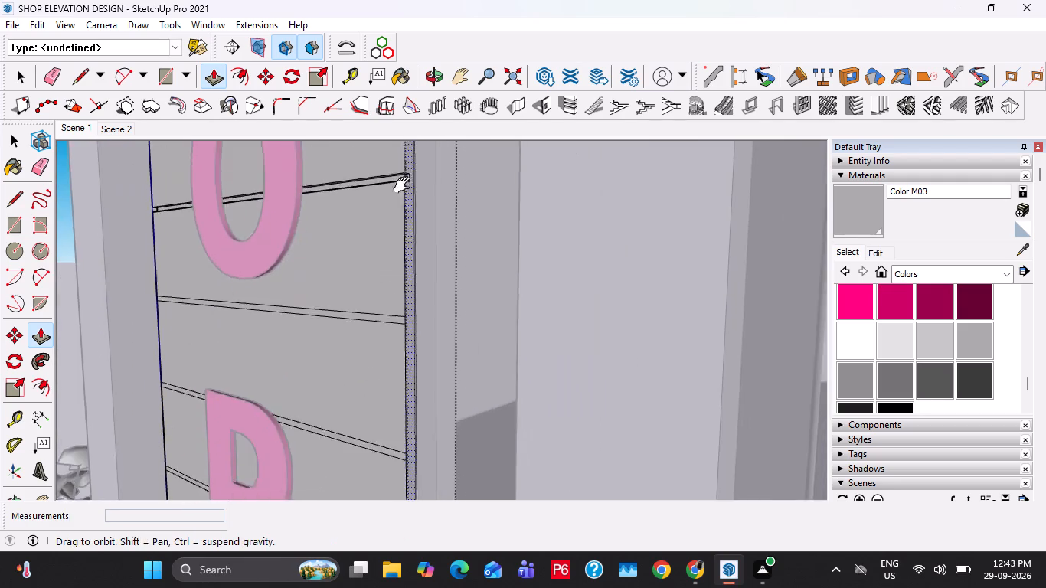
shift+middle_drag(405, 185, 405, 180)
scroll(385, 256, up, 3)
double_click(398, 292)
shift+middle_drag(399, 357, 392, 173)
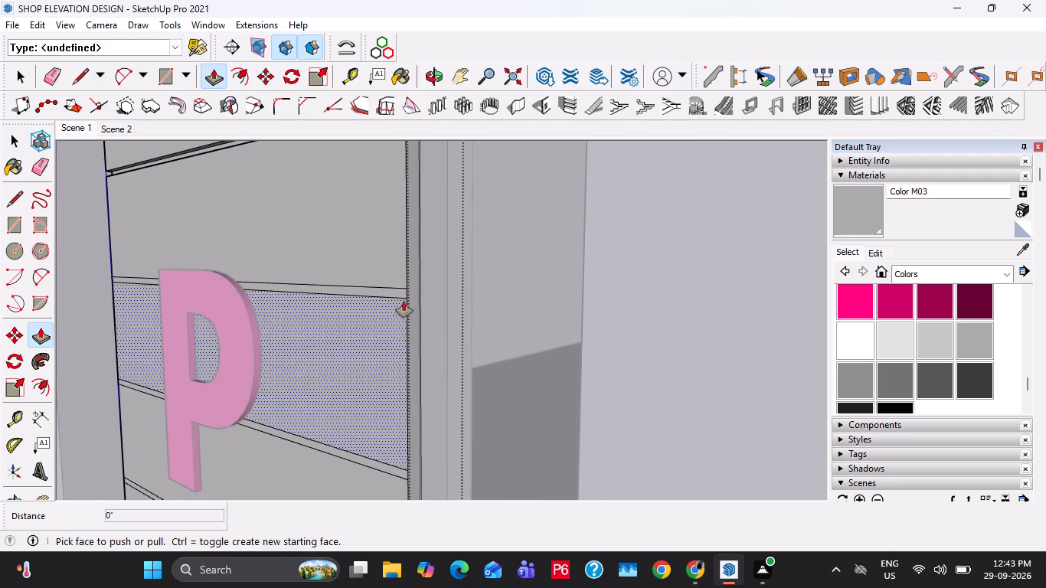
double_click(397, 296)
scroll(397, 309, down, 3)
shift+middle_drag(425, 384, 420, 230)
scroll(385, 283, up, 3)
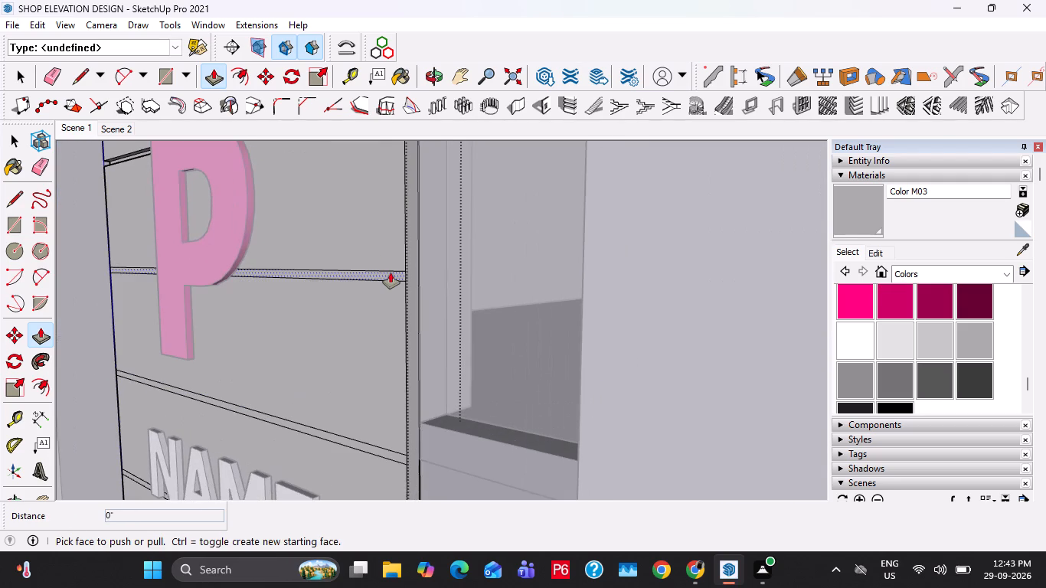
double_click(391, 273)
Recess the strips above and behind NAME and the following two strips below it by the same 1".
shift+middle_drag(441, 439, 440, 249)
double_click(387, 269)
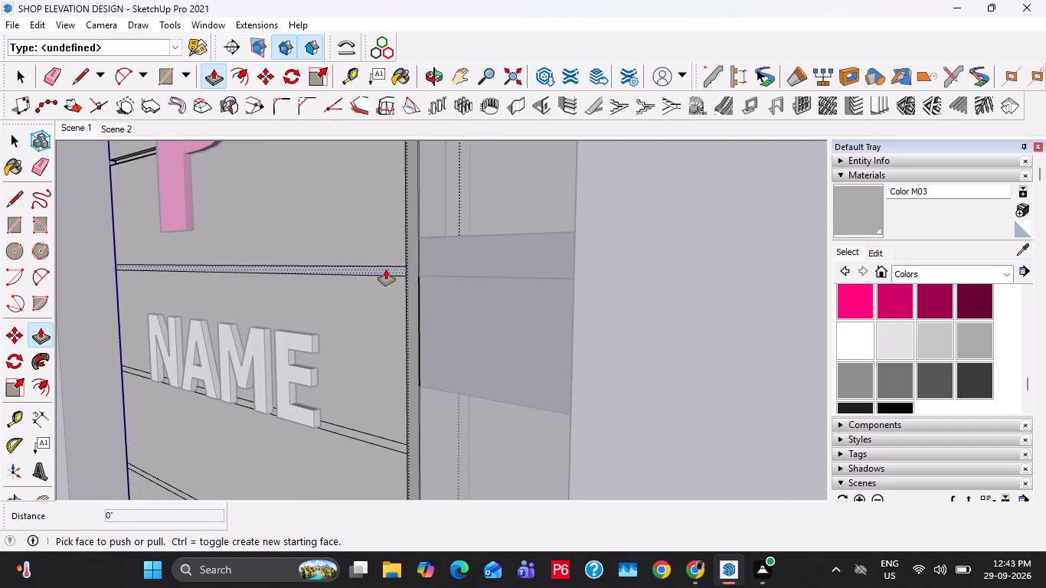
scroll(387, 294, down, 4)
shift+middle_drag(387, 390, 388, 268)
scroll(379, 300, up, 3)
double_click(386, 286)
scroll(386, 286, down, 4)
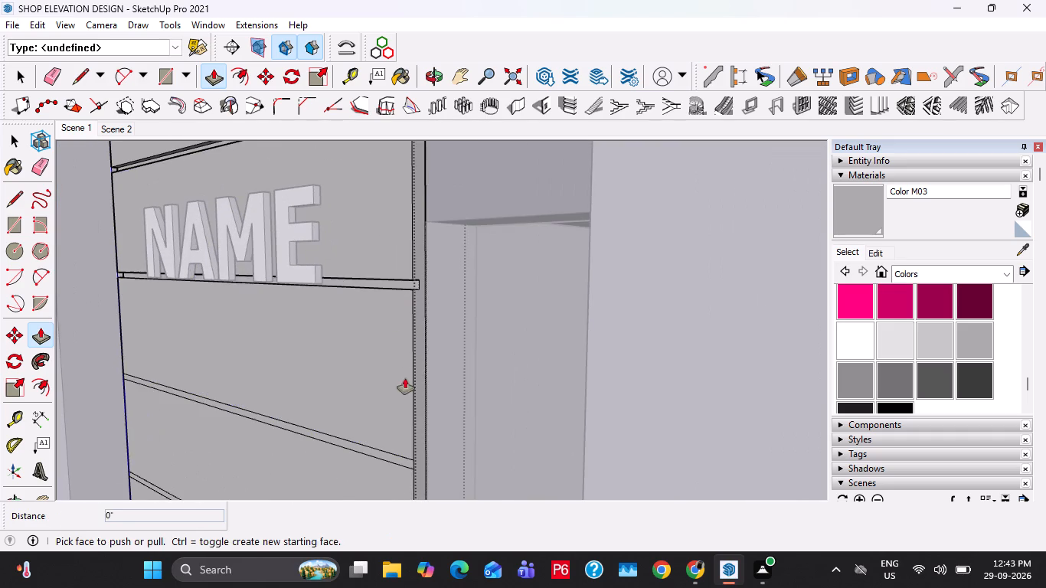
shift+middle_drag(405, 378, 413, 230)
scroll(406, 295, up, 3)
double_click(406, 261)
scroll(407, 260, down, 4)
shift+middle_drag(401, 350, 410, 224)
scroll(386, 271, up, 3)
double_click(391, 271)
Recess the last three strips at the bottom of the sign panel by 1" and exit the group.
scroll(392, 272, down, 4)
shift+middle_drag(415, 390, 407, 283)
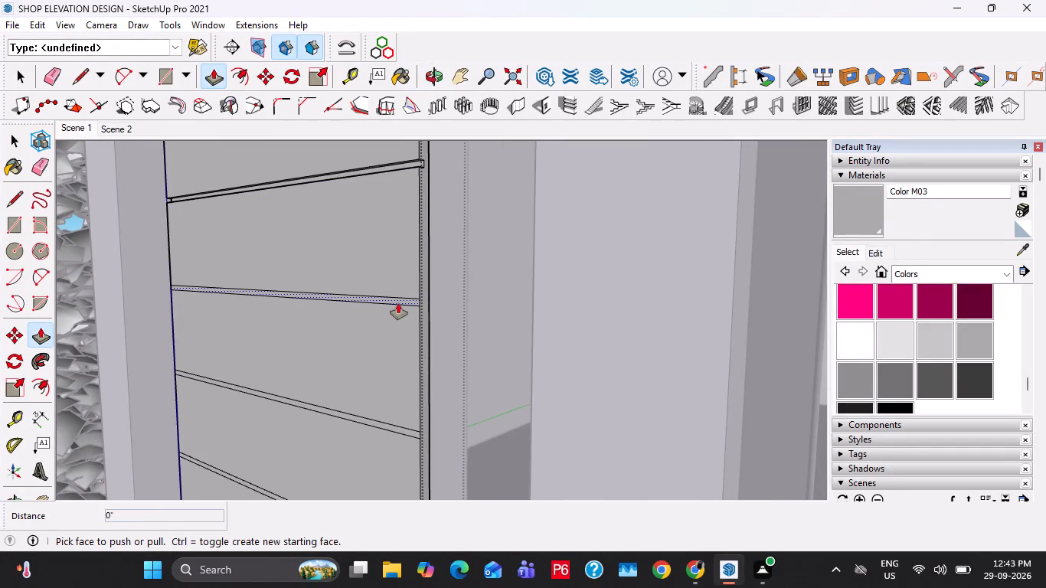
double_click(398, 303)
shift+middle_drag(404, 376, 397, 212)
double_click(398, 267)
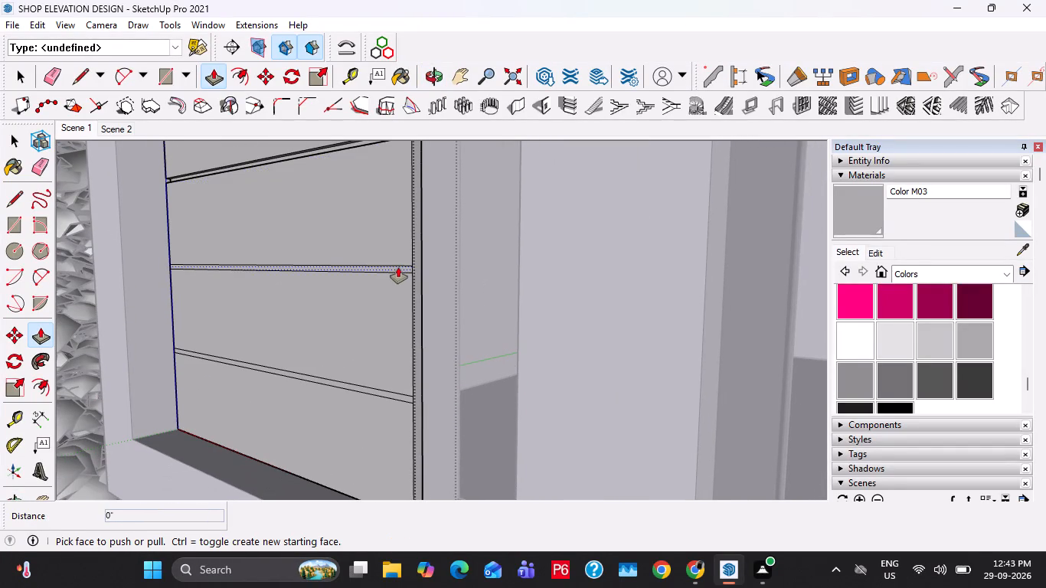
double_click(405, 399)
key(space)
scroll(406, 390, down, 13)
key(Escape)
key(Escape)
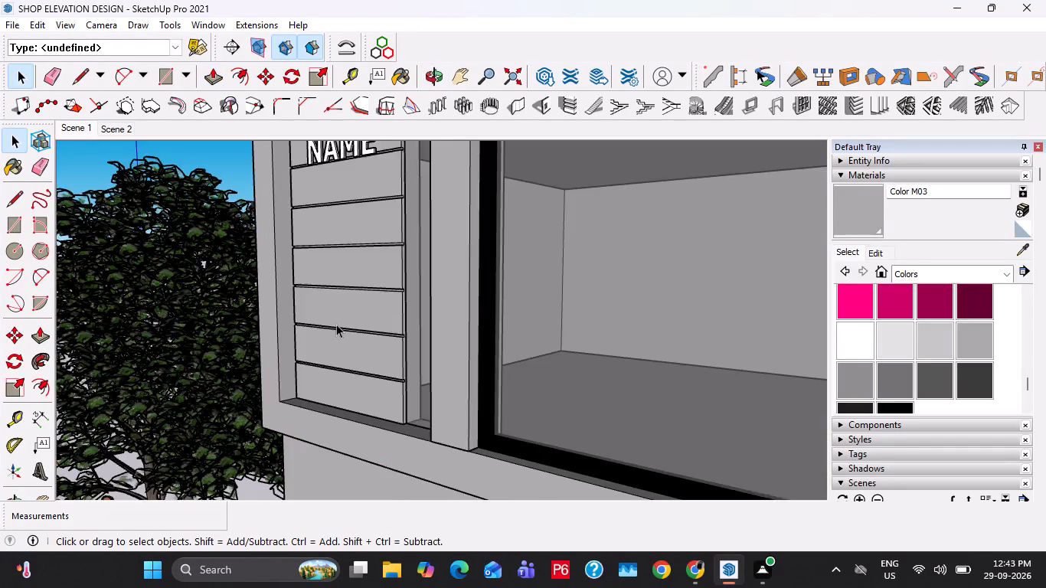
scroll(336, 324, down, 9)
key(Escape)
Open the group of the pillar between sign panel and windows and copy the pillar's bottom edge 1'6" upward.
middle_drag(300, 327, 432, 348)
scroll(405, 341, down, 13)
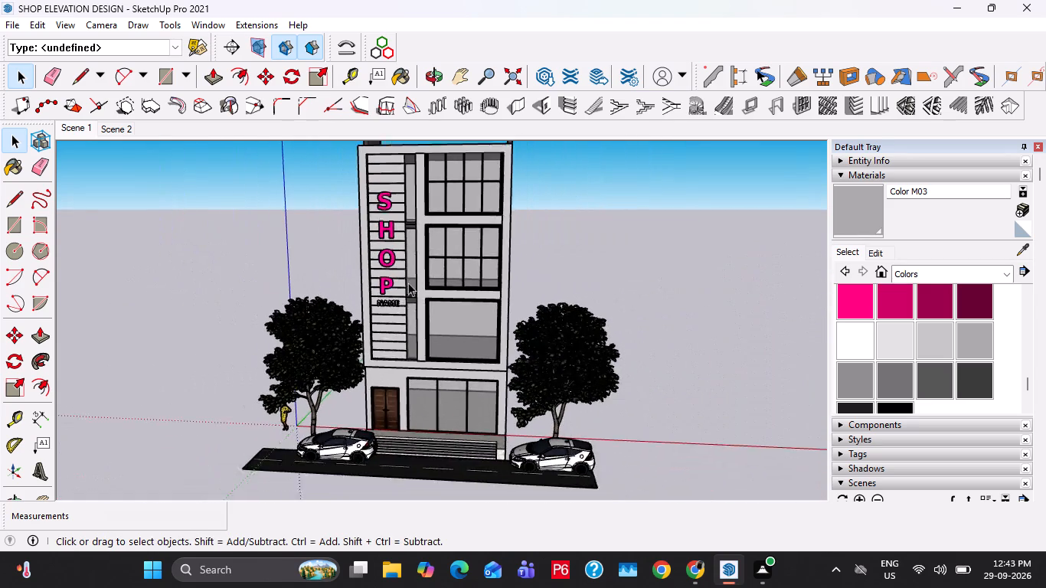
shift+middle_drag(417, 247, 419, 279)
scroll(420, 364, up, 8)
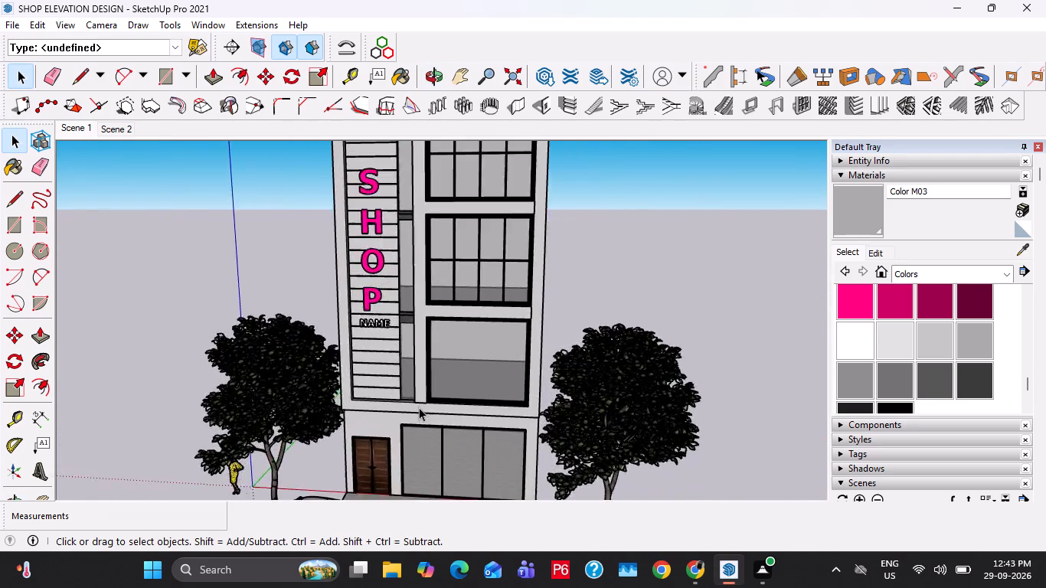
scroll(419, 407, up, 8)
triple_click(430, 370)
scroll(427, 387, up, 9)
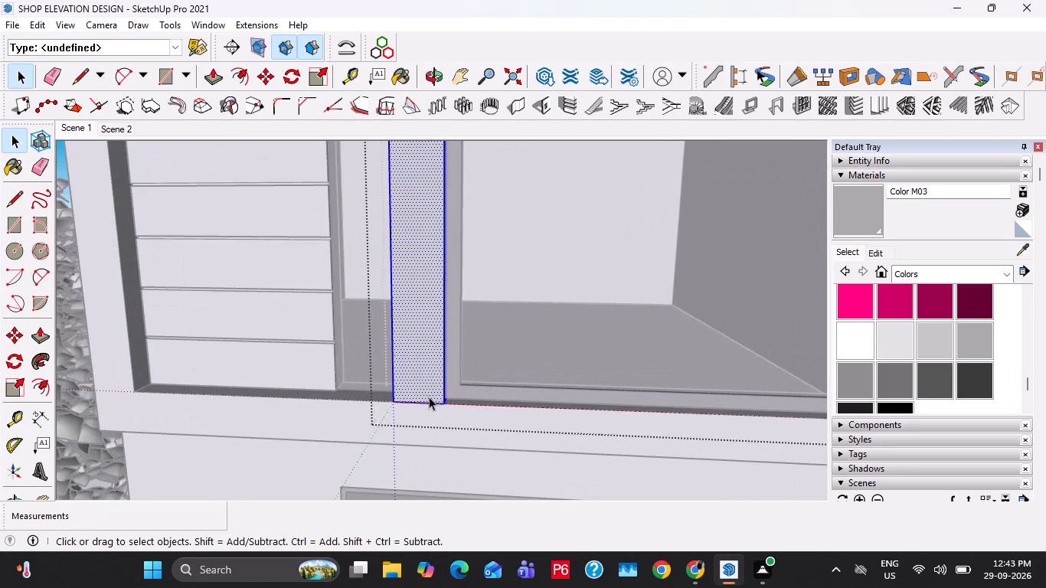
click(431, 403)
scroll(435, 394, up, 7)
key(m)
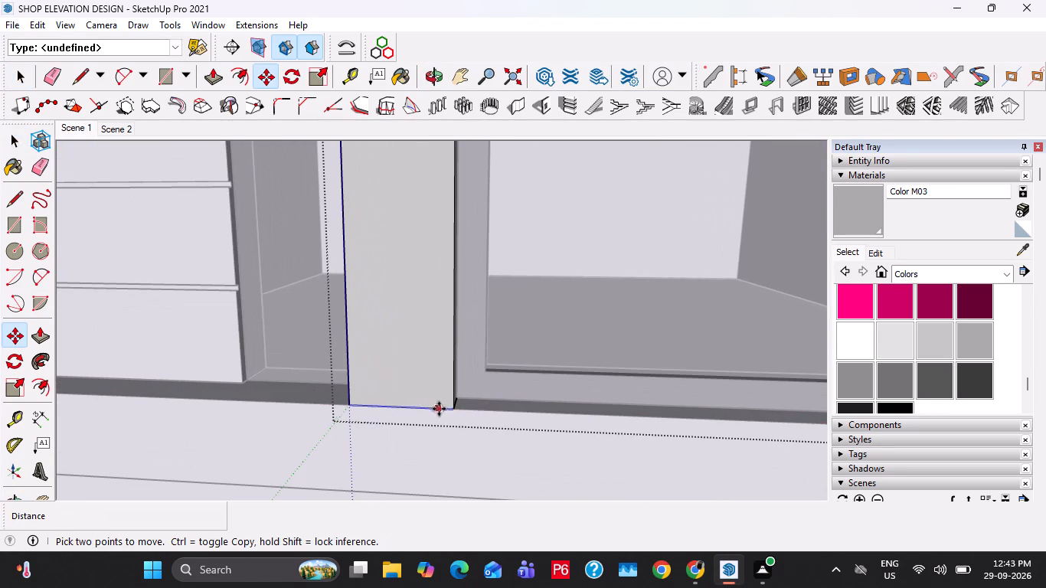
click(451, 410)
text(1'6")
key(Return)
Copy the pillar's new horizontal line 1" further up to form a thin strip.
click(456, 307)
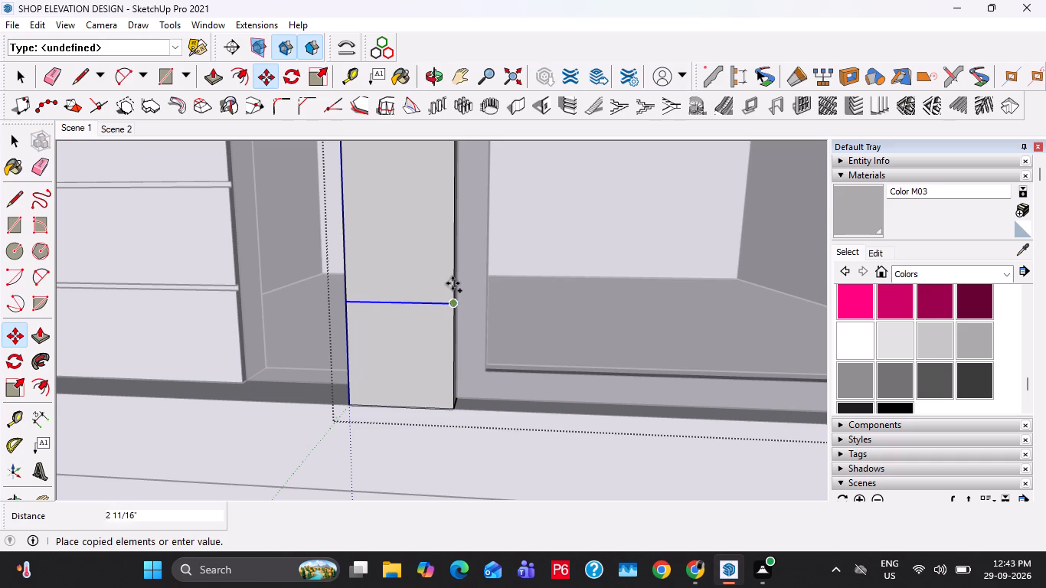
key(1)
key(shift+quotedbl)
key(Return)
key(space)
Copy the thin strip upward five times along the lower part of the pillar at 1'7" intervals.
scroll(428, 296, up, 7)
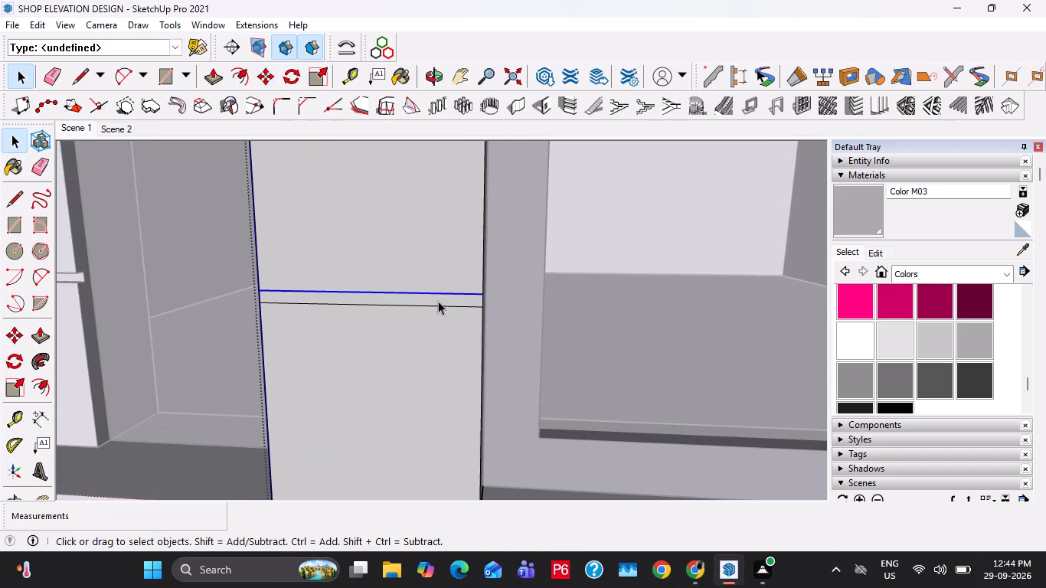
double_click(438, 301)
scroll(447, 286, down, 7)
key(m)
click(468, 421)
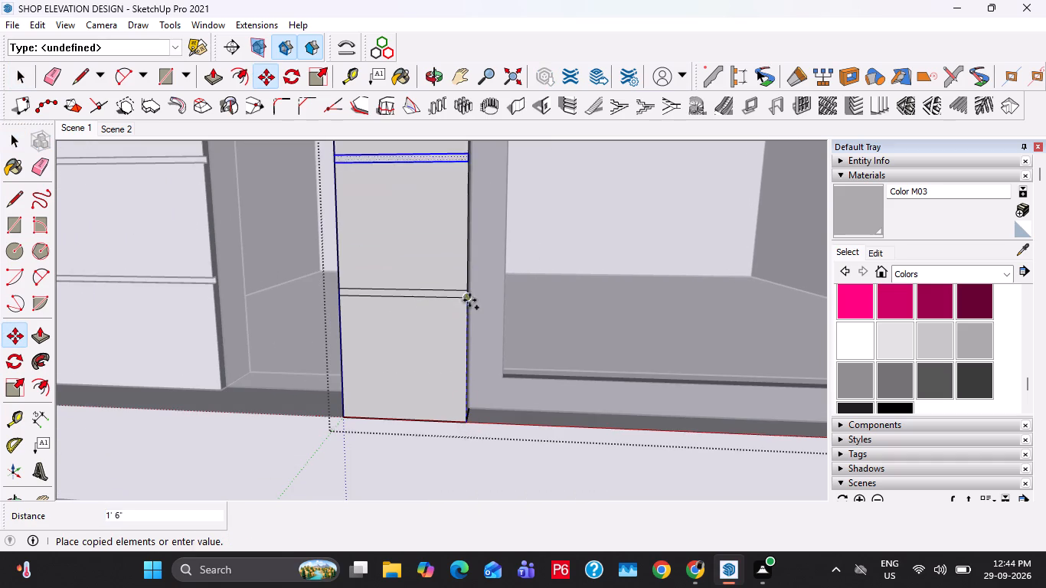
click(469, 292)
click(468, 289)
shift+middle_drag(463, 237, 463, 387)
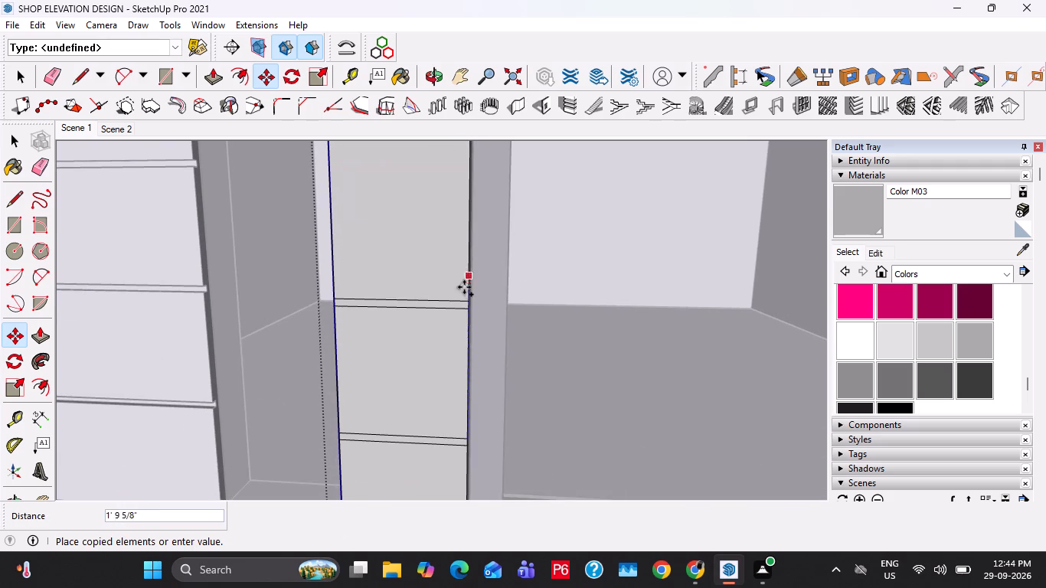
click(465, 298)
click(467, 301)
middle_drag(467, 229, 466, 420)
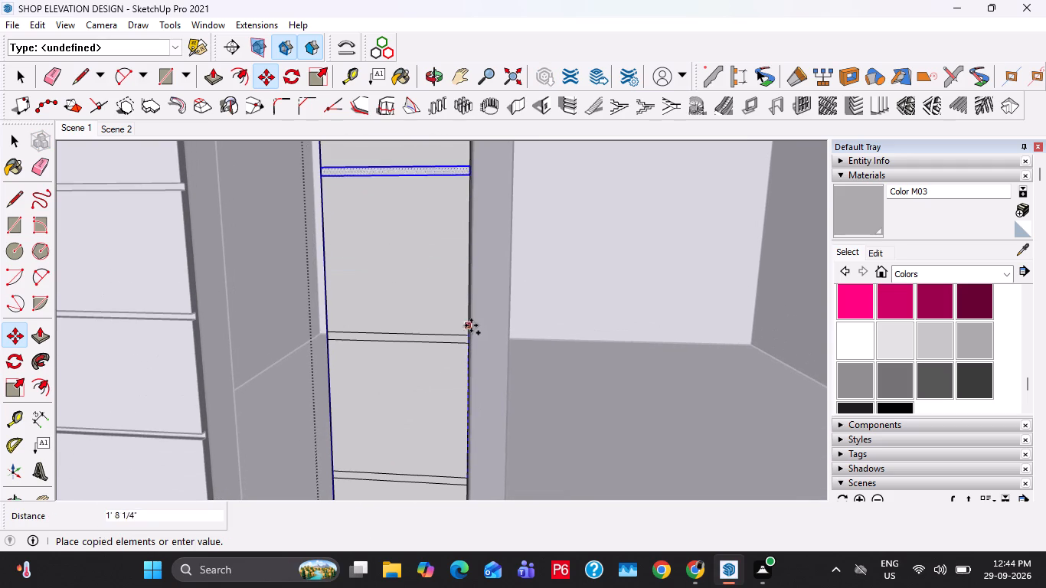
click(470, 332)
click(470, 336)
shift+middle_drag(474, 236, 468, 418)
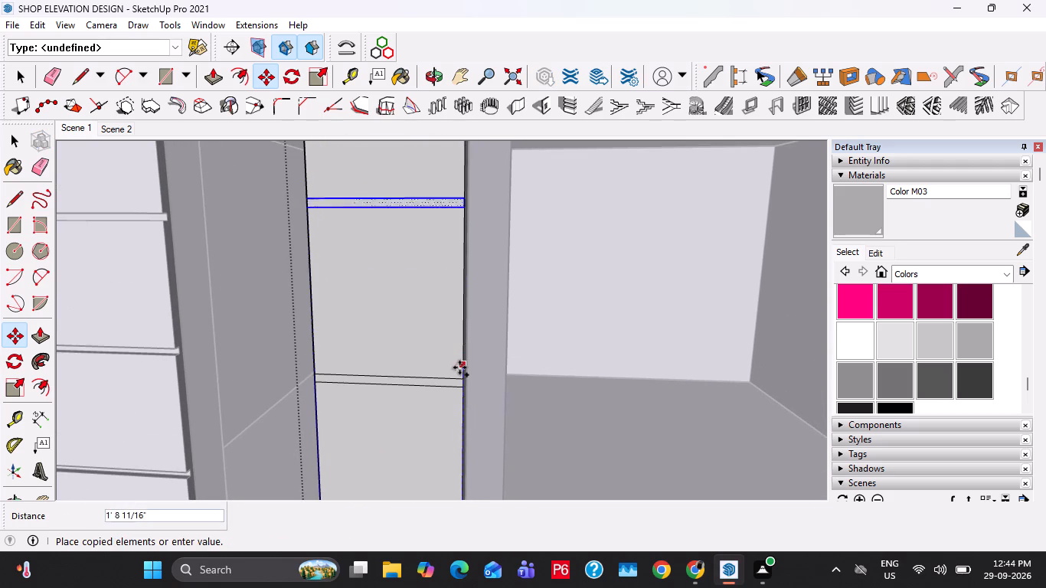
click(459, 374)
click(459, 376)
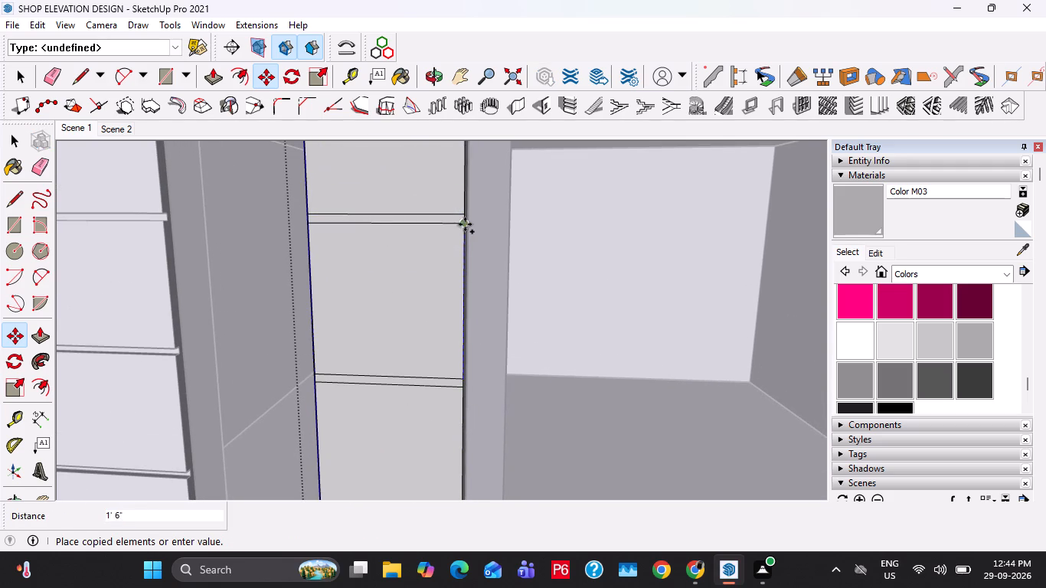
click(468, 211)
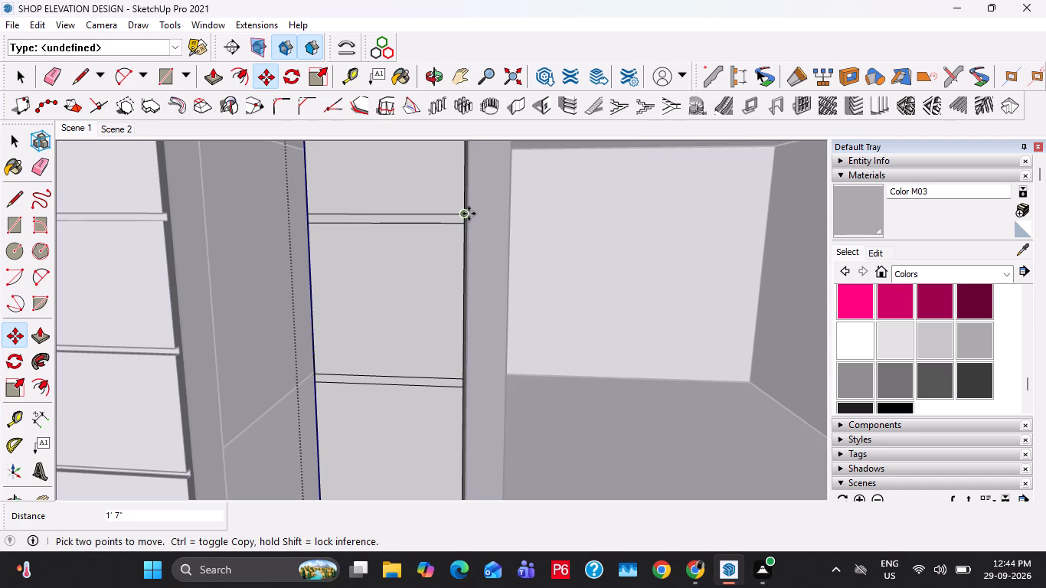
Continue copying the thin strip five more times up the pillar past the lower floor band, at about 1'7" intervals.
scroll(469, 218, down, 5)
shift+middle_drag(459, 227, 457, 348)
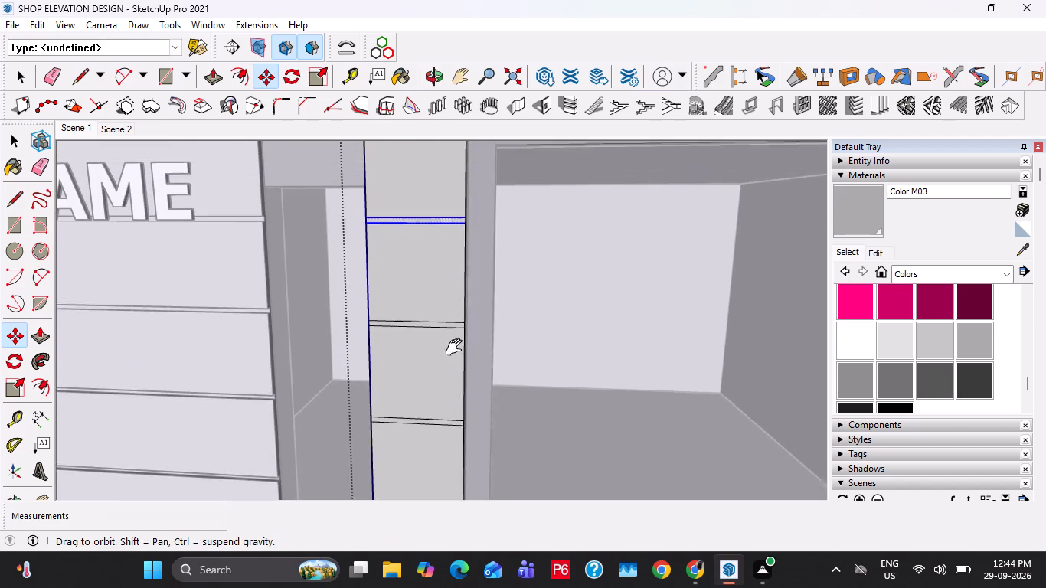
shift+middle_drag(457, 348, 457, 349)
click(465, 338)
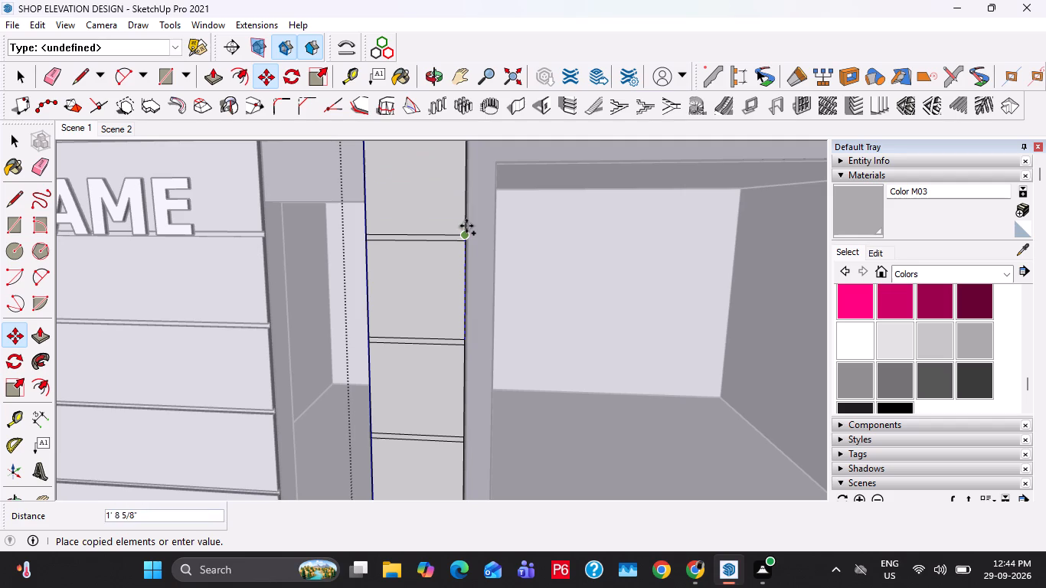
click(467, 234)
shift+middle_drag(474, 215, 474, 356)
click(469, 384)
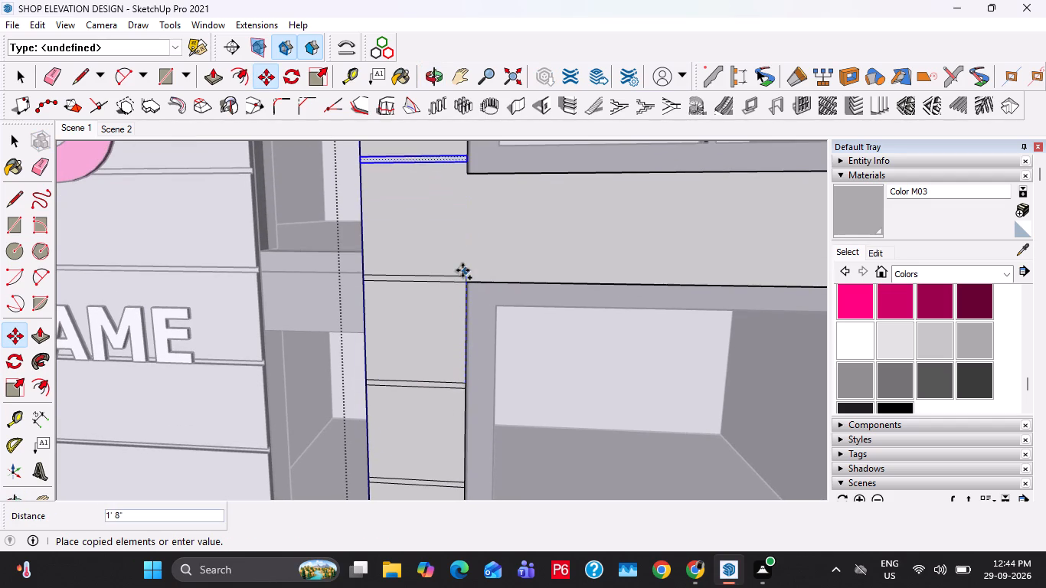
click(466, 279)
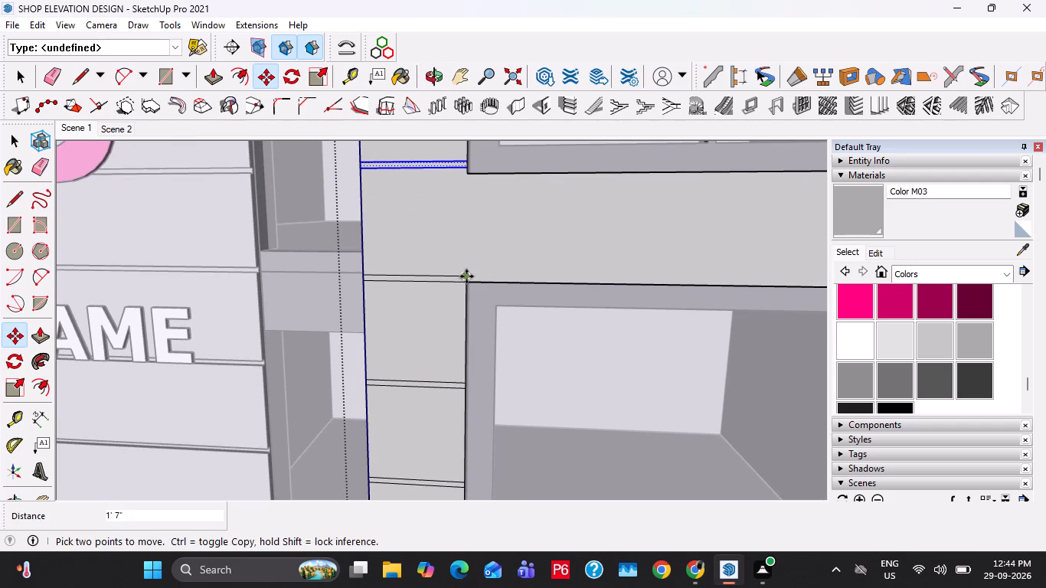
click(466, 276)
shift+middle_drag(469, 208, 470, 327)
click(469, 280)
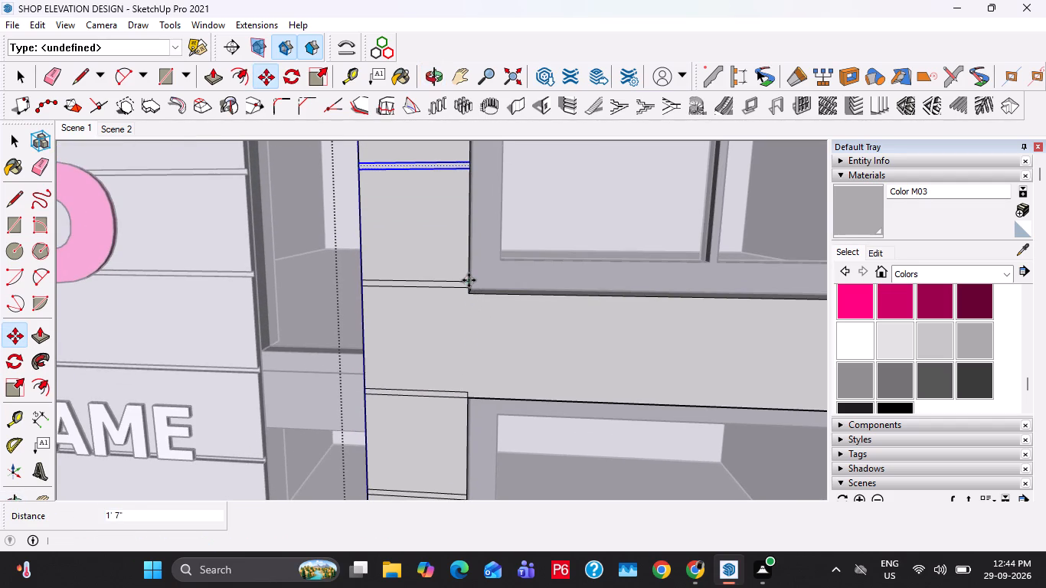
click(469, 284)
shift+middle_drag(466, 247, 459, 383)
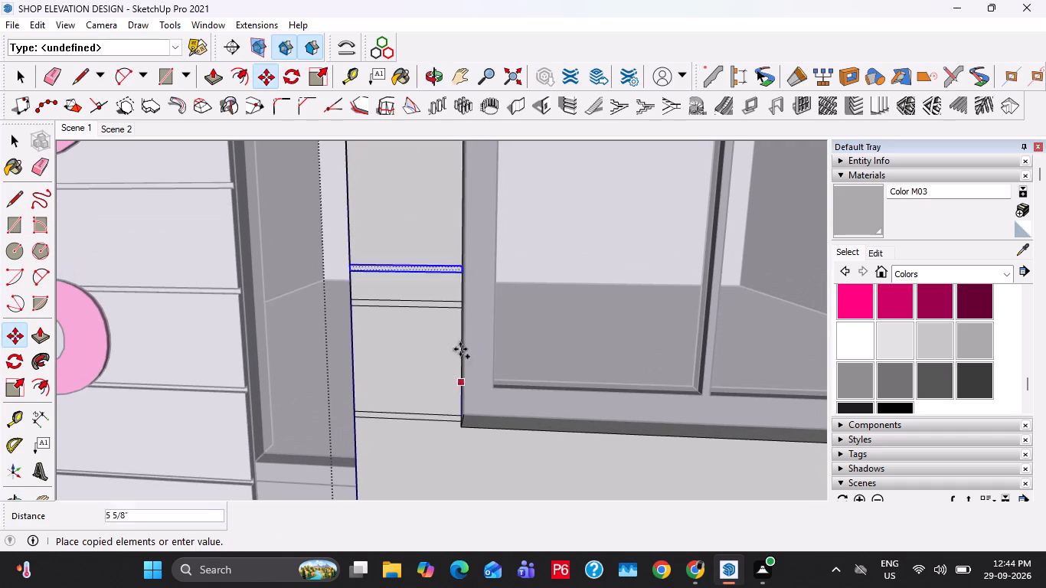
click(460, 299)
click(460, 305)
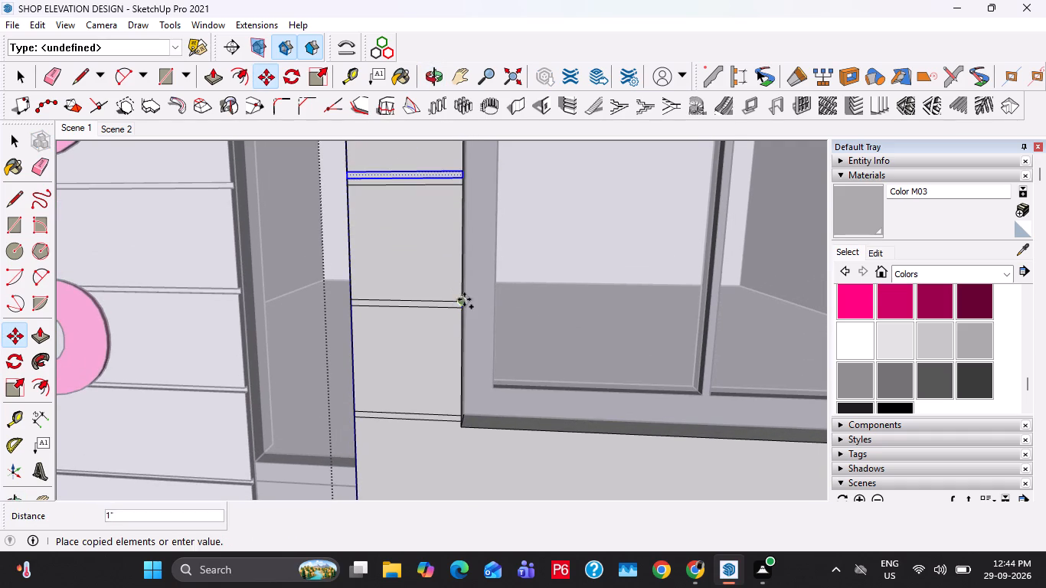
click(463, 180)
Copy the strip five more times up the pillar beside the middle window and onto the upper floor band, at 1'8" intervals.
scroll(451, 272, down, 4)
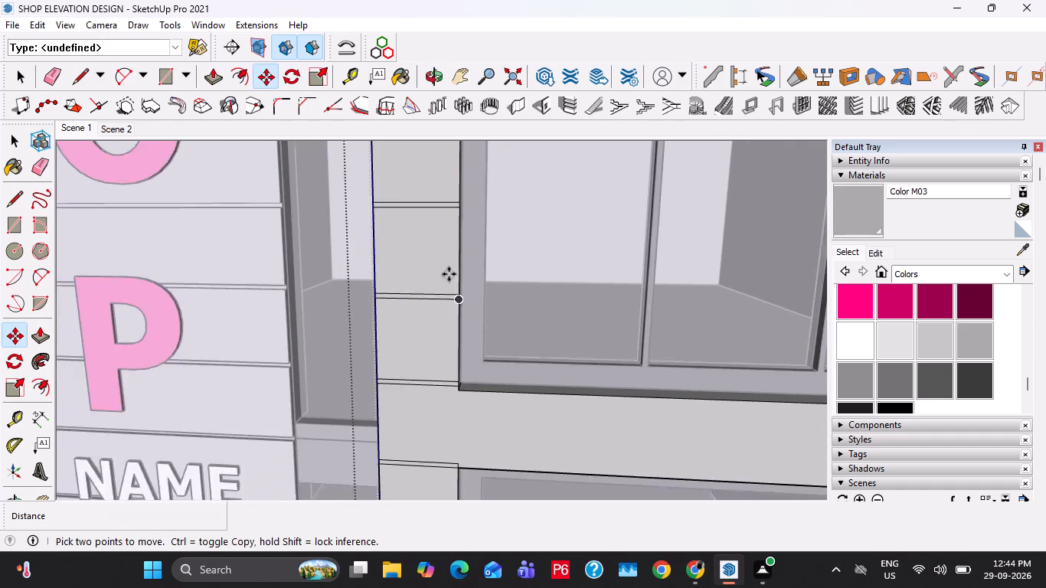
shift+middle_drag(449, 274, 448, 402)
scroll(450, 256, up, 2)
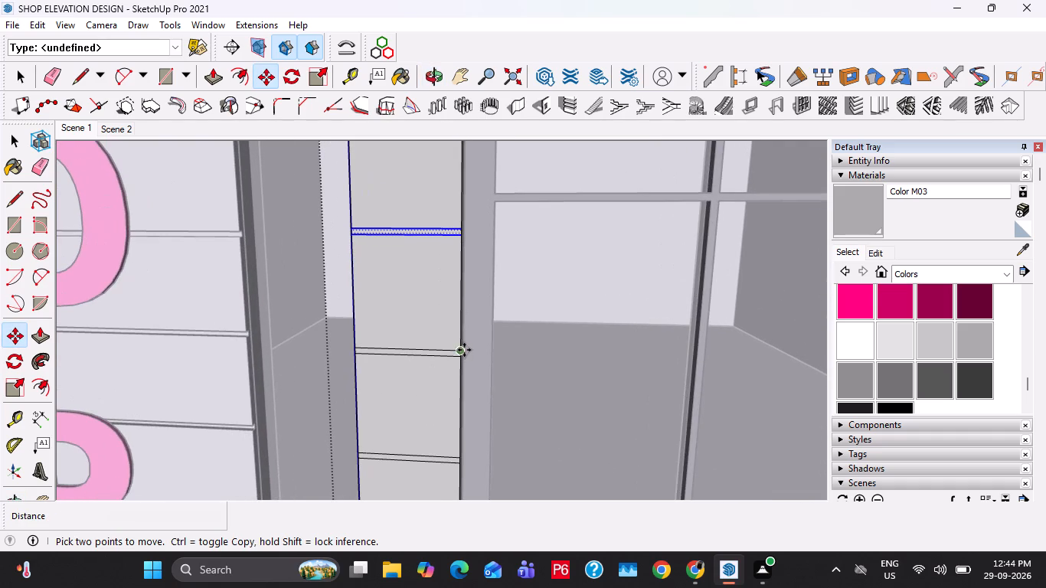
click(464, 349)
click(461, 224)
click(460, 230)
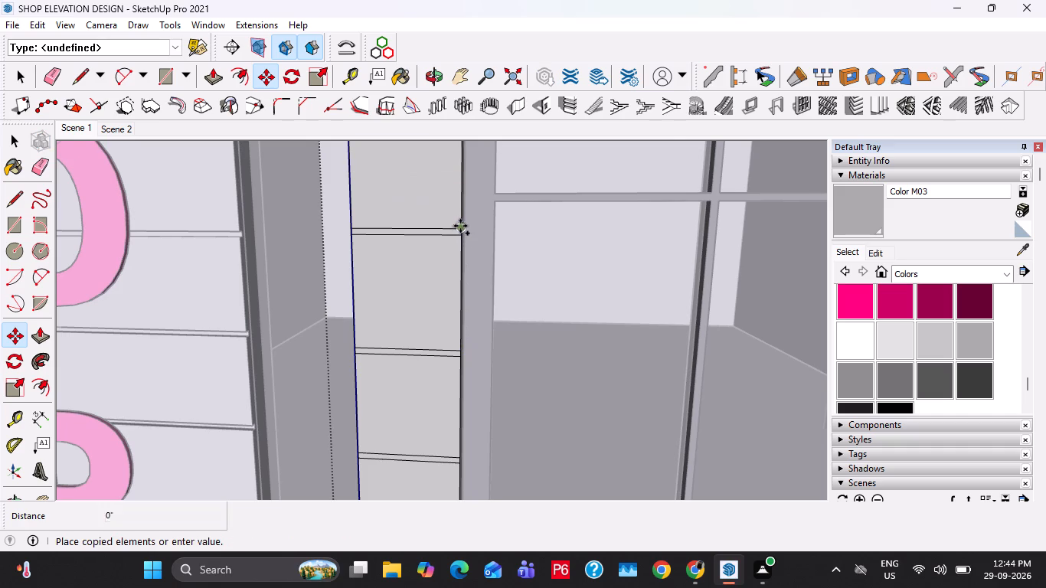
scroll(460, 226, down, 4)
shift+middle_drag(461, 188, 461, 414)
click(462, 365)
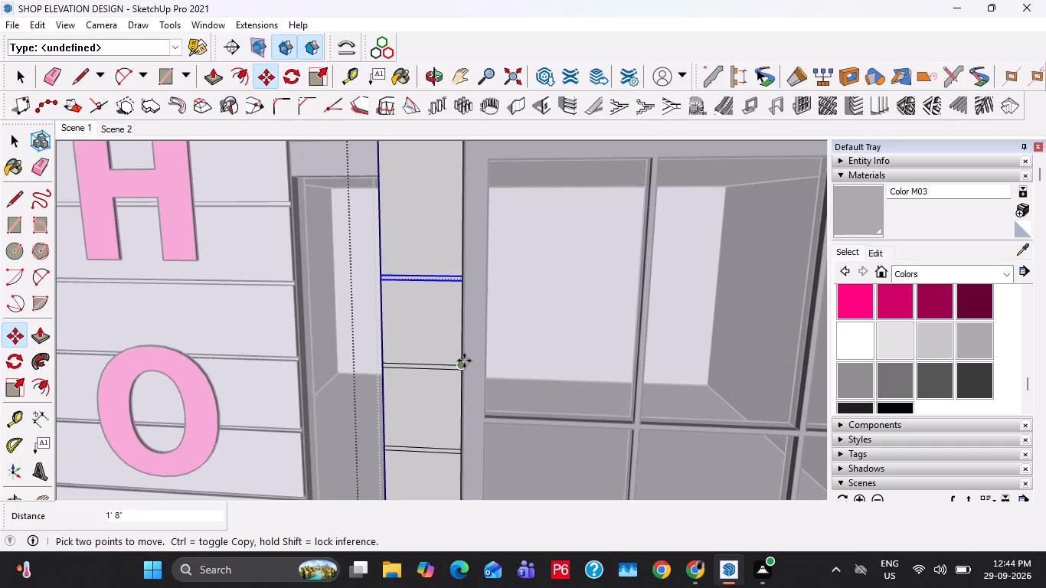
click(462, 364)
click(459, 267)
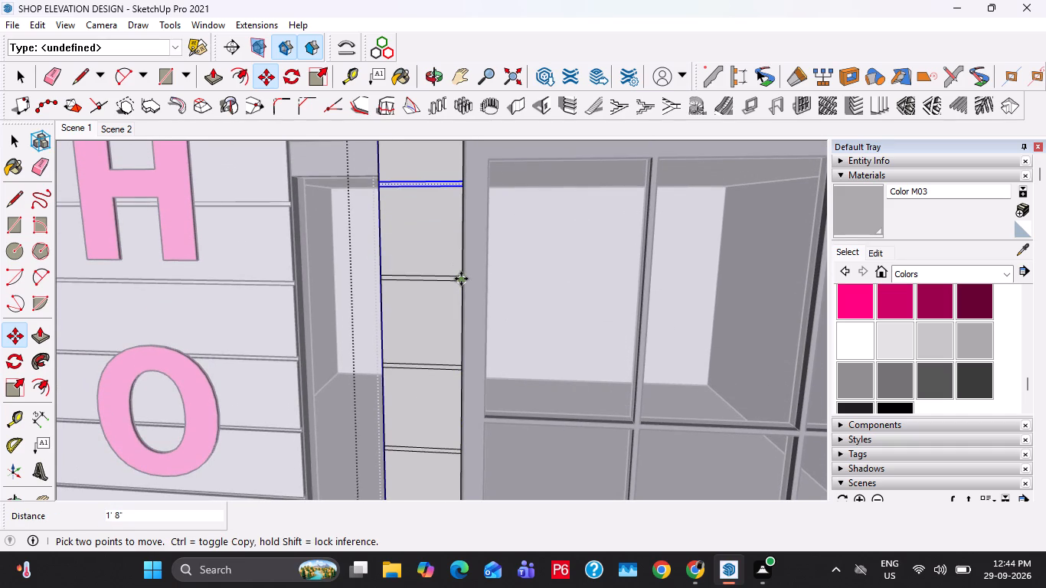
click(463, 274)
middle_drag(463, 243, 456, 405)
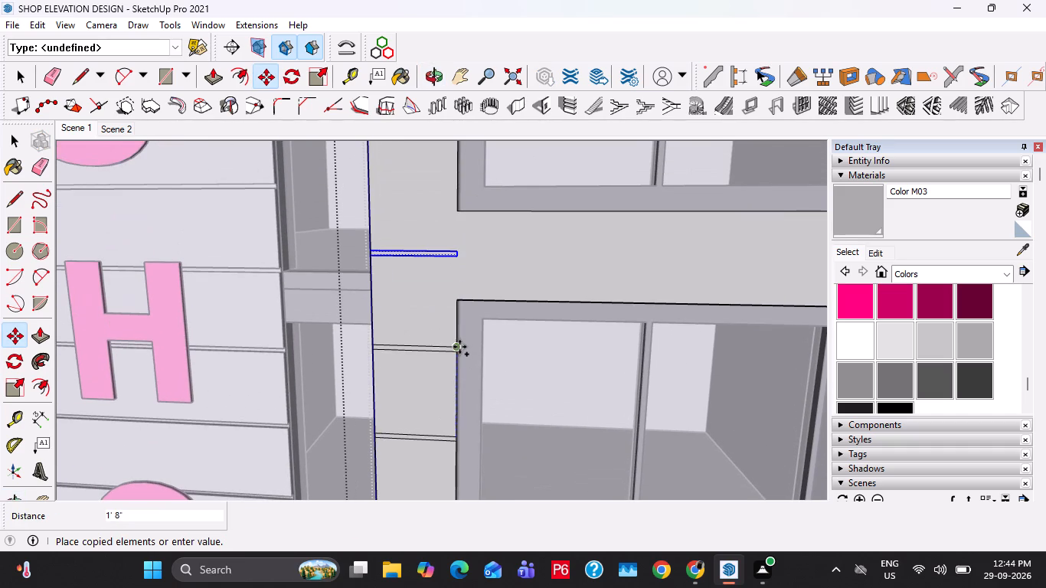
click(459, 348)
click(457, 350)
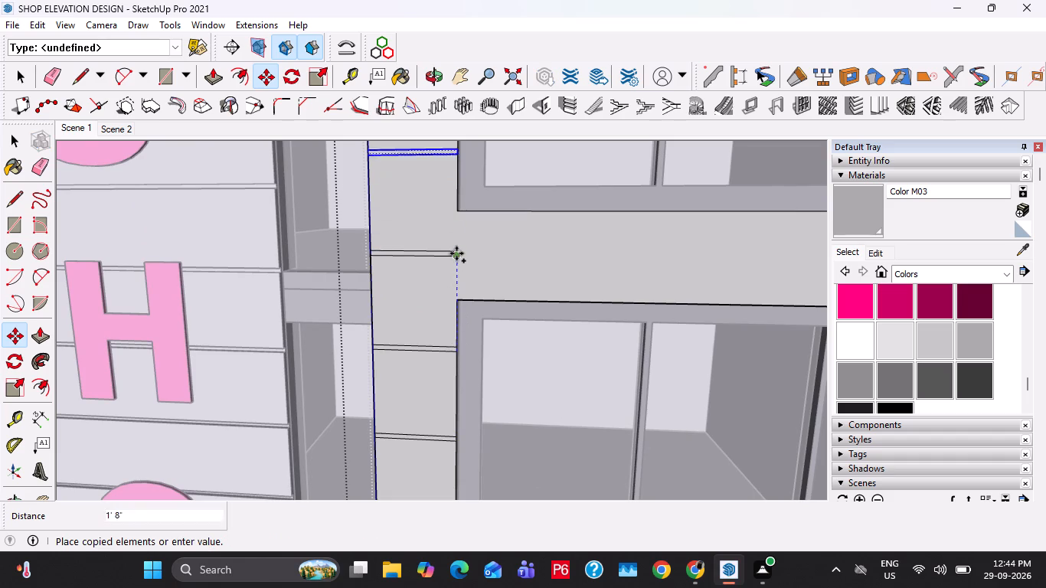
click(456, 253)
Copy the strip five more times beside the top window up to the pillar's top, at about 1'9" intervals.
click(459, 249)
middle_drag(452, 222, 453, 386)
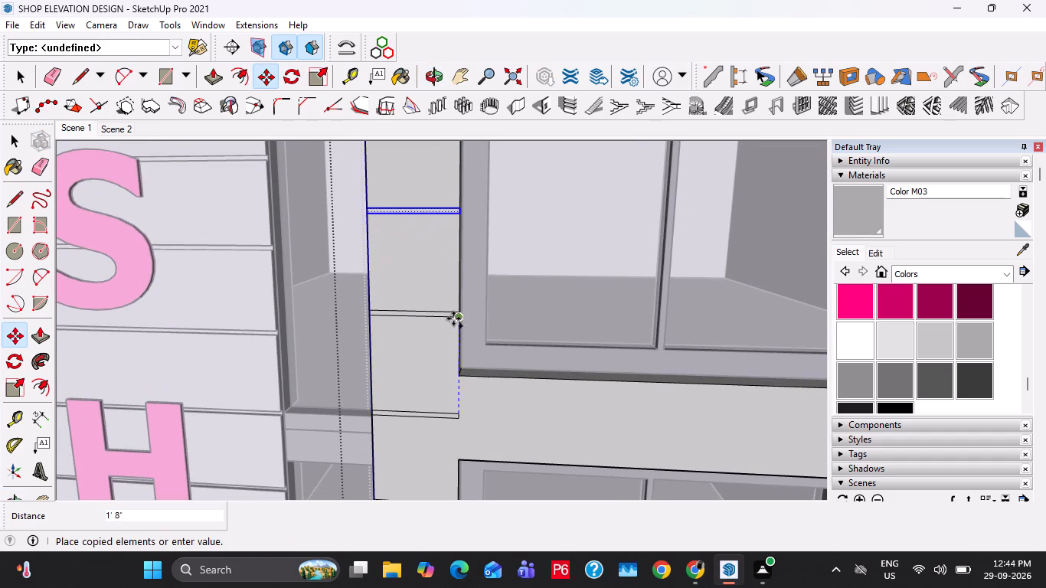
click(457, 312)
click(460, 307)
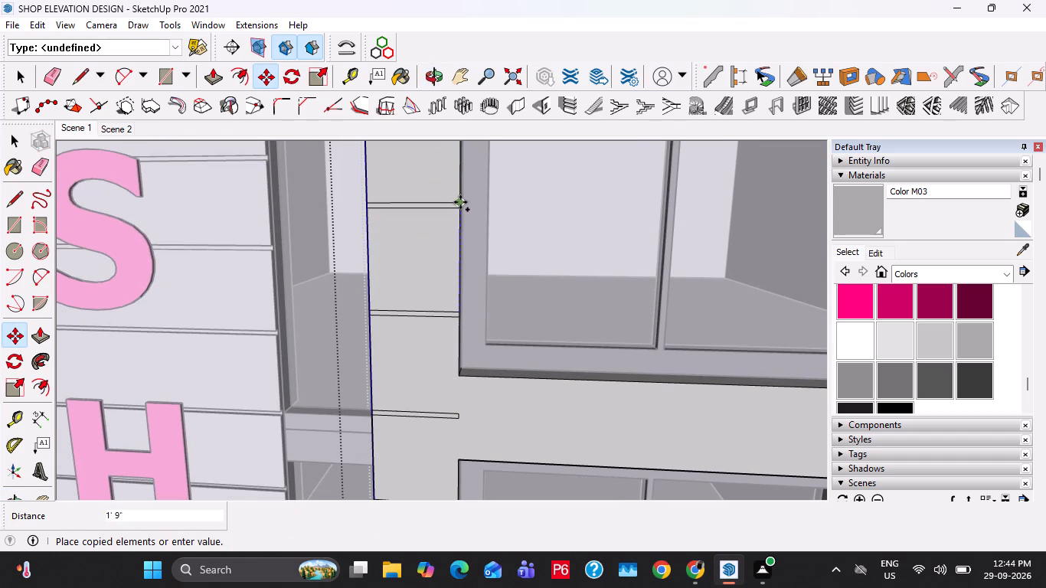
click(459, 203)
shift+middle_drag(458, 204, 454, 389)
scroll(453, 389, down, 5)
click(454, 383)
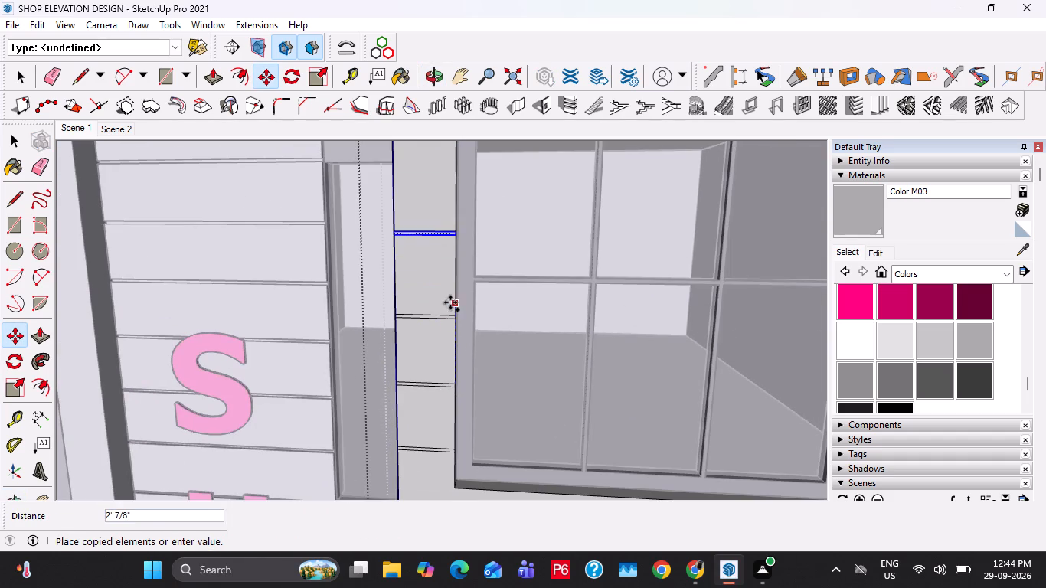
click(451, 312)
click(456, 315)
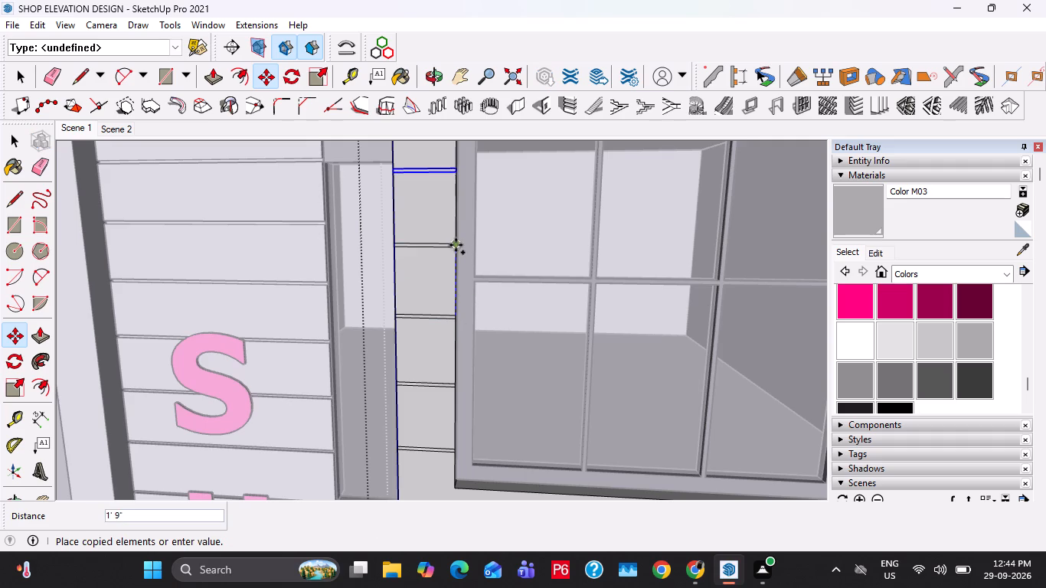
click(456, 245)
shift+middle_drag(454, 261, 451, 442)
click(452, 415)
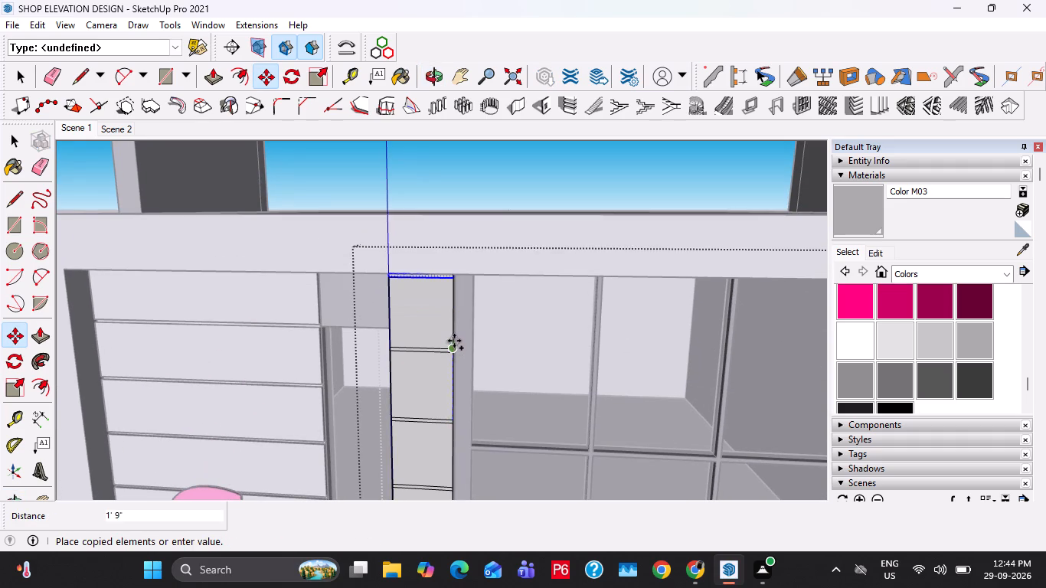
click(454, 343)
key(space)
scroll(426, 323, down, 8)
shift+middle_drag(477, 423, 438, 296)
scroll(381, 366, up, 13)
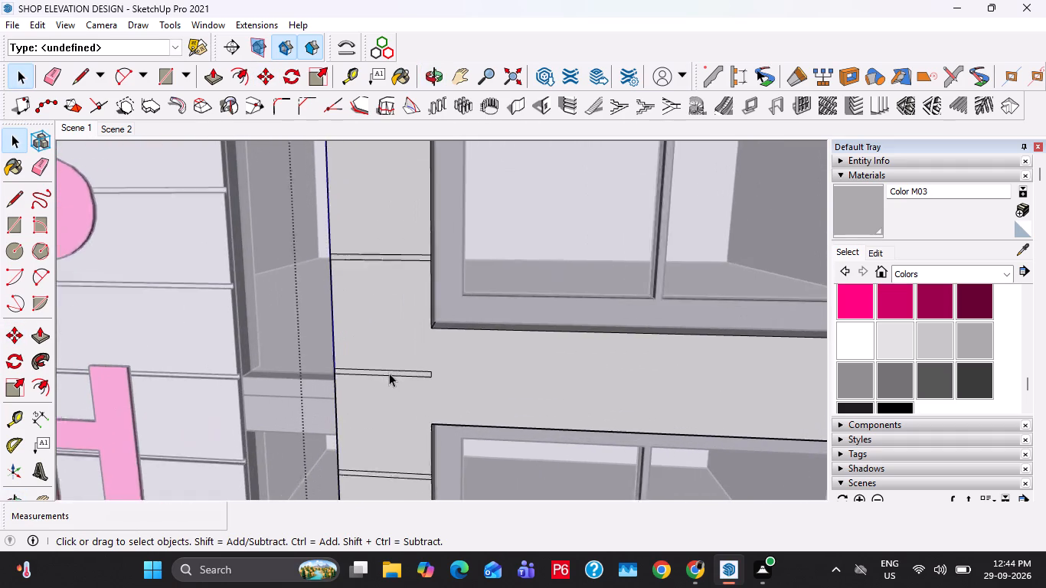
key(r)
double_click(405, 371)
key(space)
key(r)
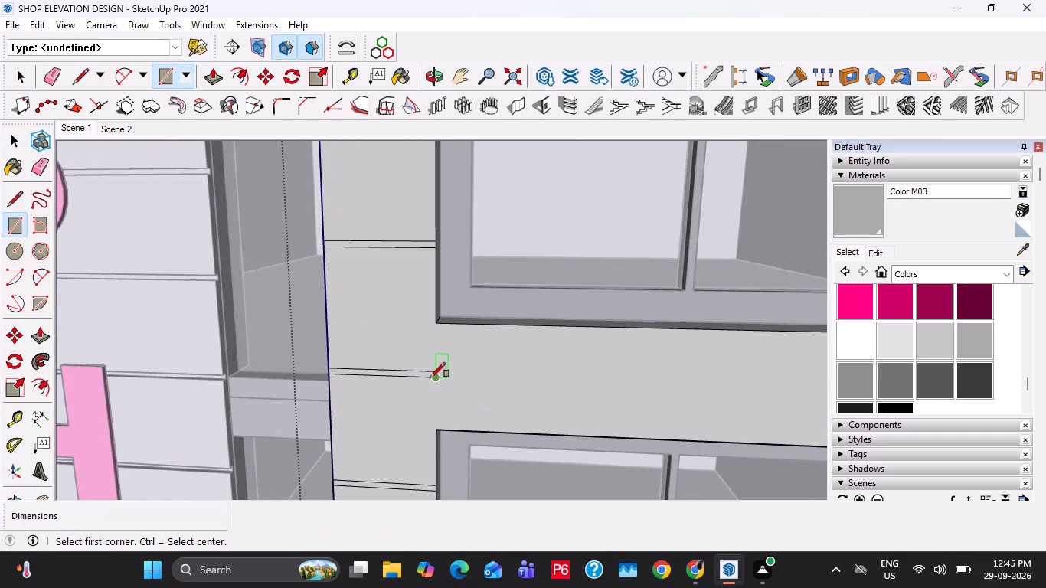
Create guide lines along both long edges of the thin strip where the pillar meets the upper floor band.
key(t)
double_click(423, 373)
double_click(420, 380)
key(space)
Draw a 12'8" by 1" rectangle between the guides, from the strip's end across the upper floor band to its far edge.
scroll(433, 388, up, 3)
key(r)
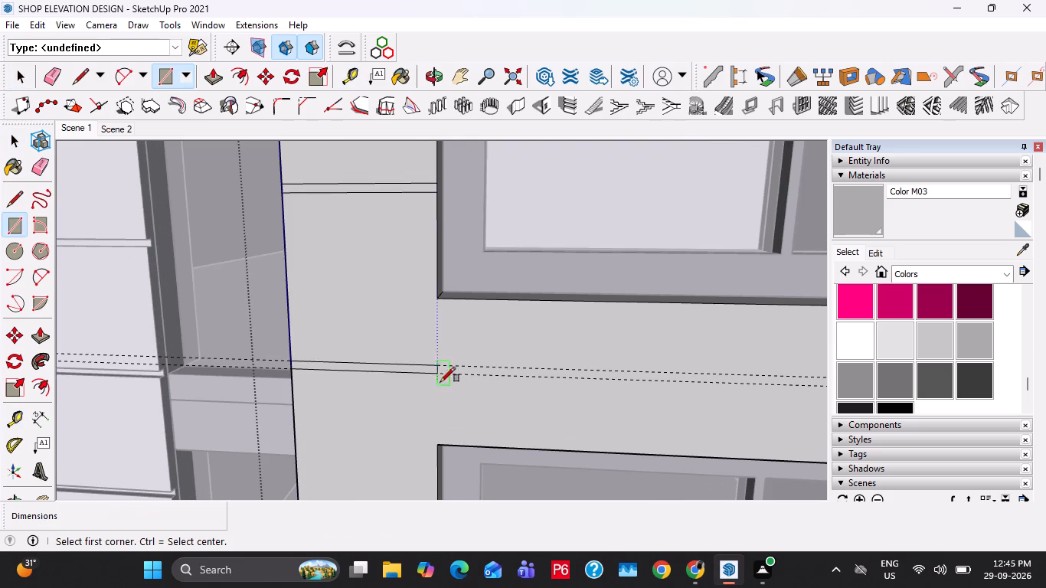
click(437, 366)
scroll(491, 400, down, 6)
shift+middle_drag(758, 419, 155, 372)
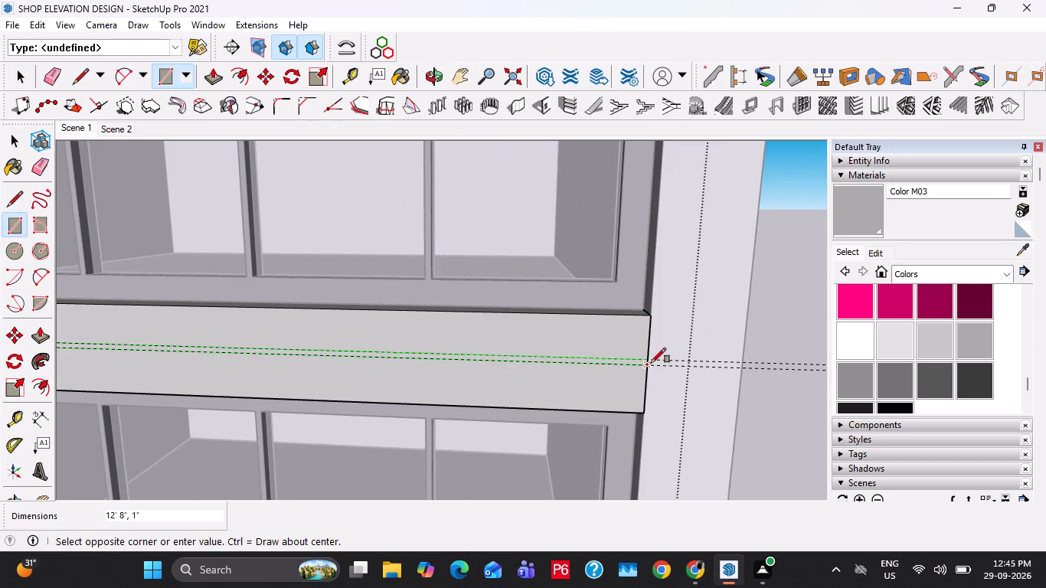
click(651, 367)
key(space)
Erase the short vertical line dividing the pillar strip from the upper band's strip, and exit the group.
scroll(640, 368, down, 4)
shift+middle_drag(335, 366, 643, 366)
scroll(463, 361, up, 12)
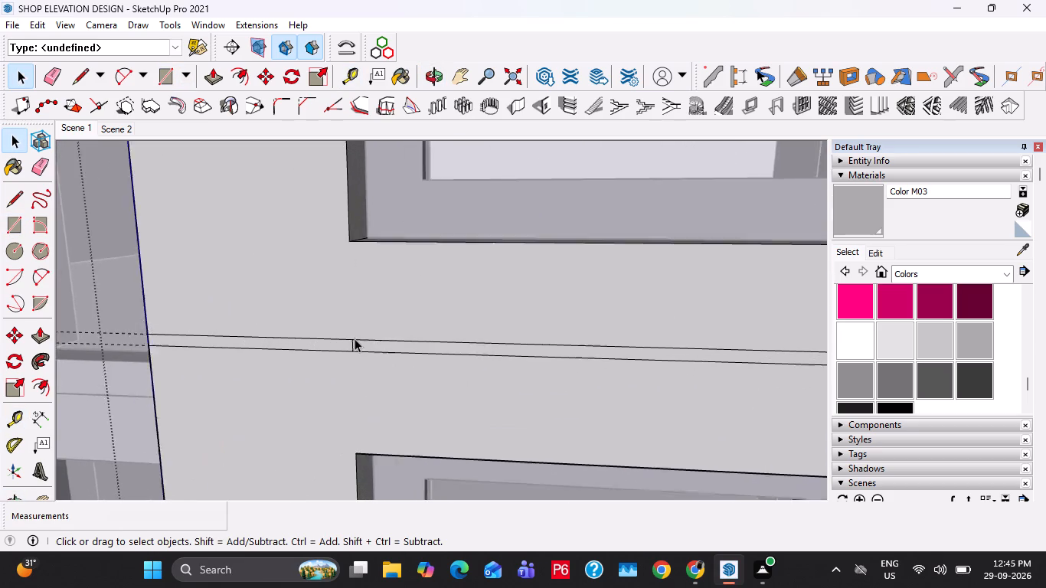
scroll(355, 338, up, 6)
key(e)
click(352, 350)
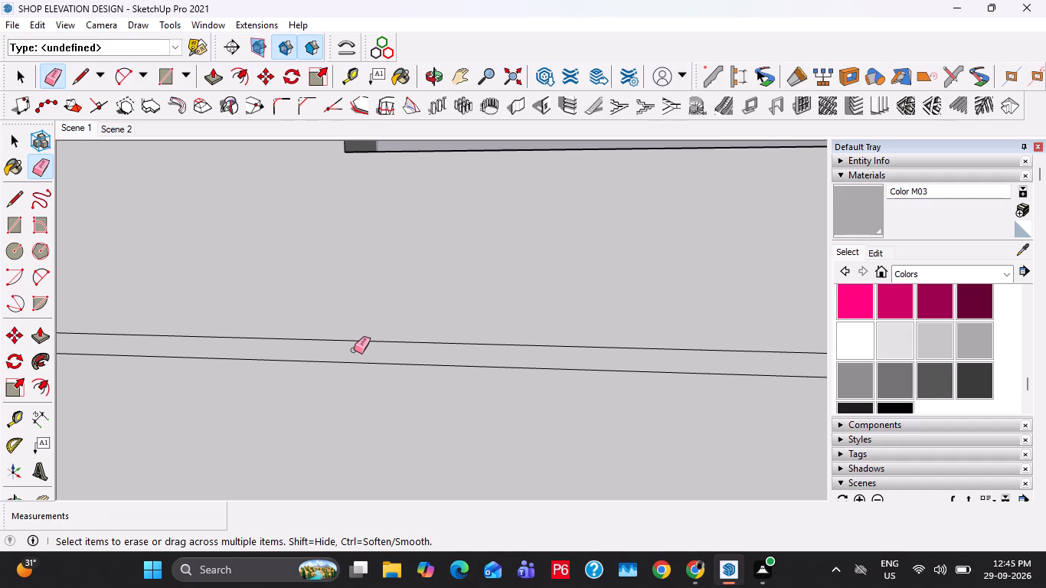
scroll(358, 354, down, 10)
key(space)
scroll(354, 358, up, 3)
click(355, 354)
scroll(355, 354, down, 6)
key(Escape)
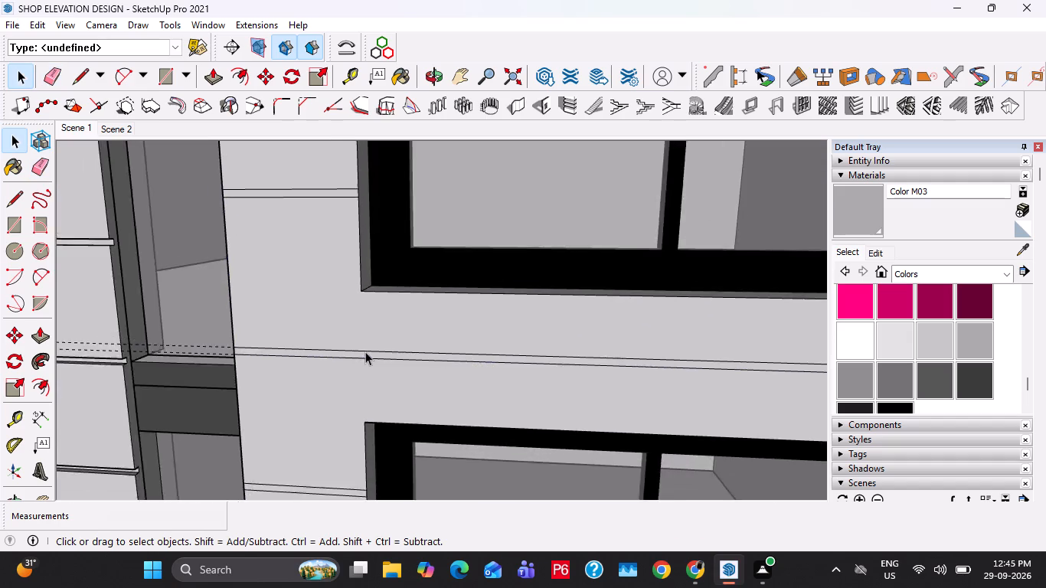
scroll(365, 351, down, 20)
scroll(365, 351, down, 7)
key(Escape)
Inside the facade group, copy the thin pillar strip level with the lowest upper-storey window's top about 7 3/16" up onto the lower floor band.
shift+middle_drag(463, 430, 502, 283)
scroll(462, 360, up, 4)
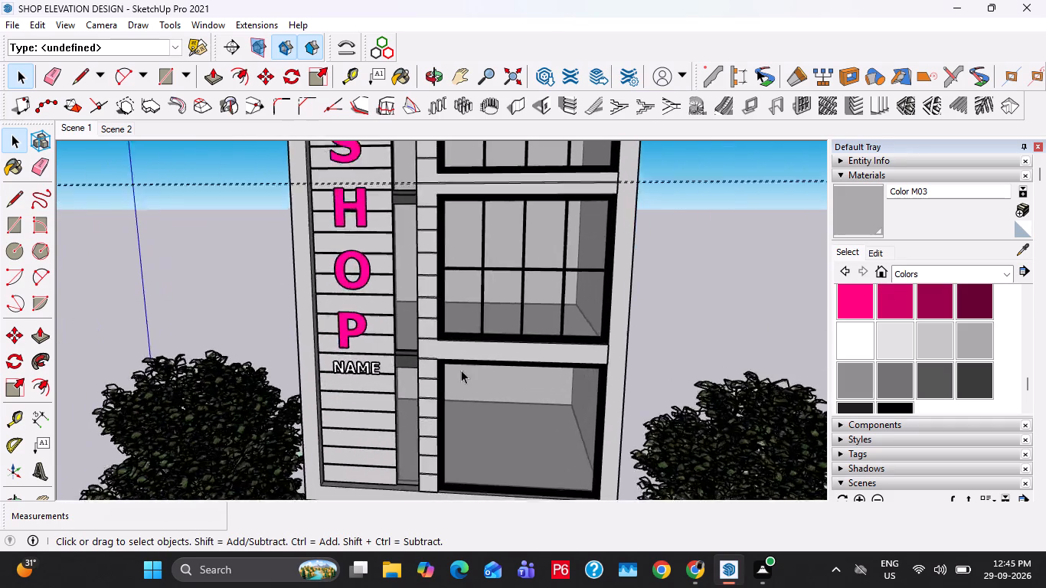
scroll(461, 370, up, 20)
scroll(461, 370, up, 6)
scroll(384, 387, up, 6)
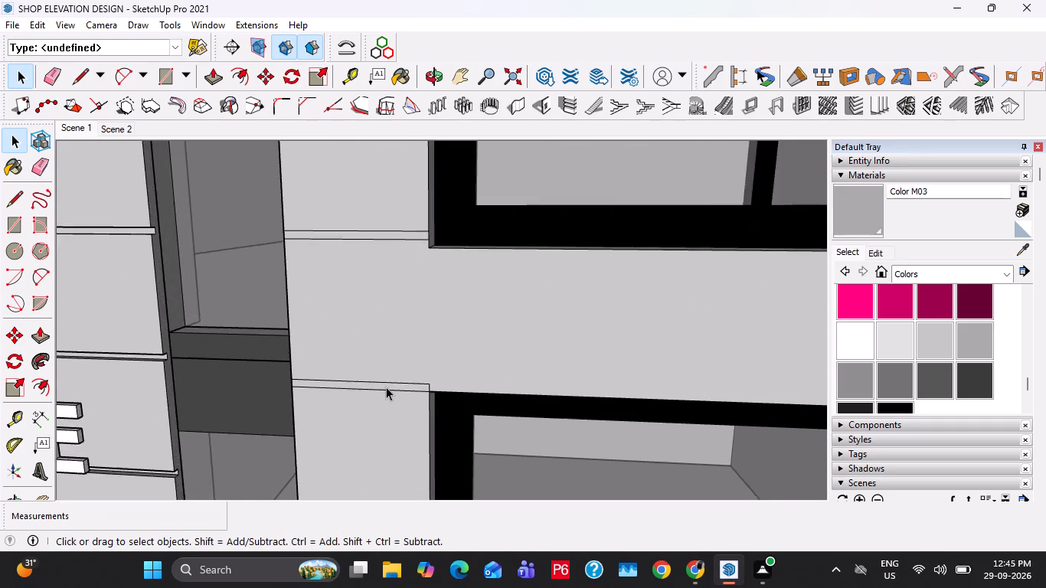
scroll(386, 387, up, 3)
double_click(393, 387)
double_click(410, 387)
scroll(470, 371, down, 3)
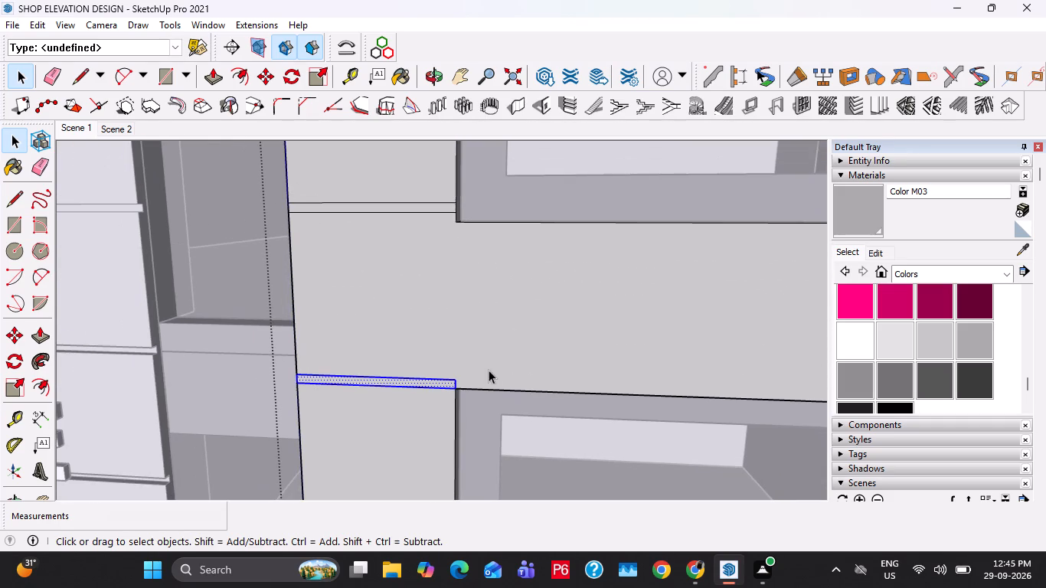
key(m)
click(493, 370)
click(489, 361)
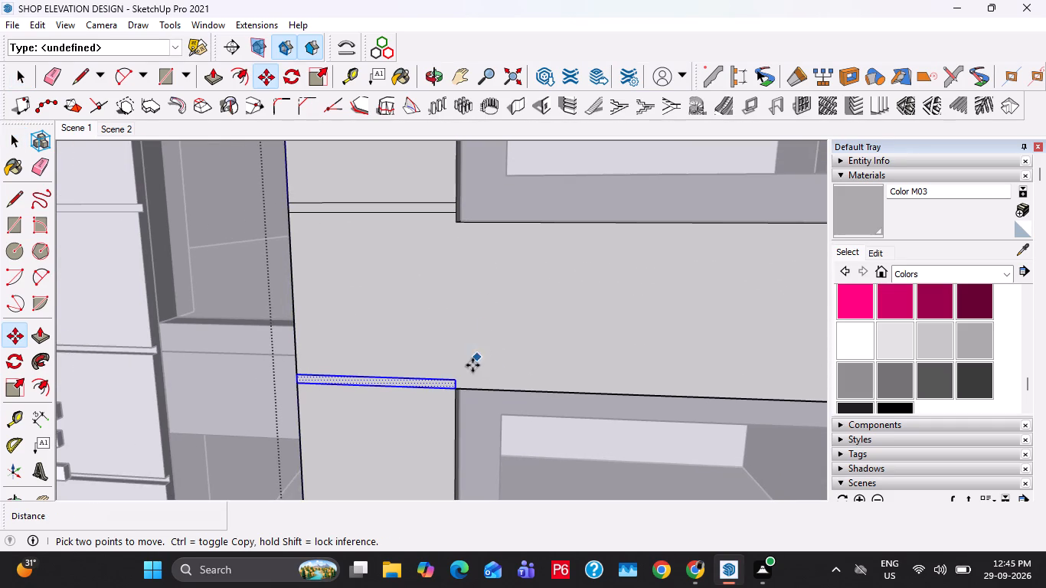
click(456, 379)
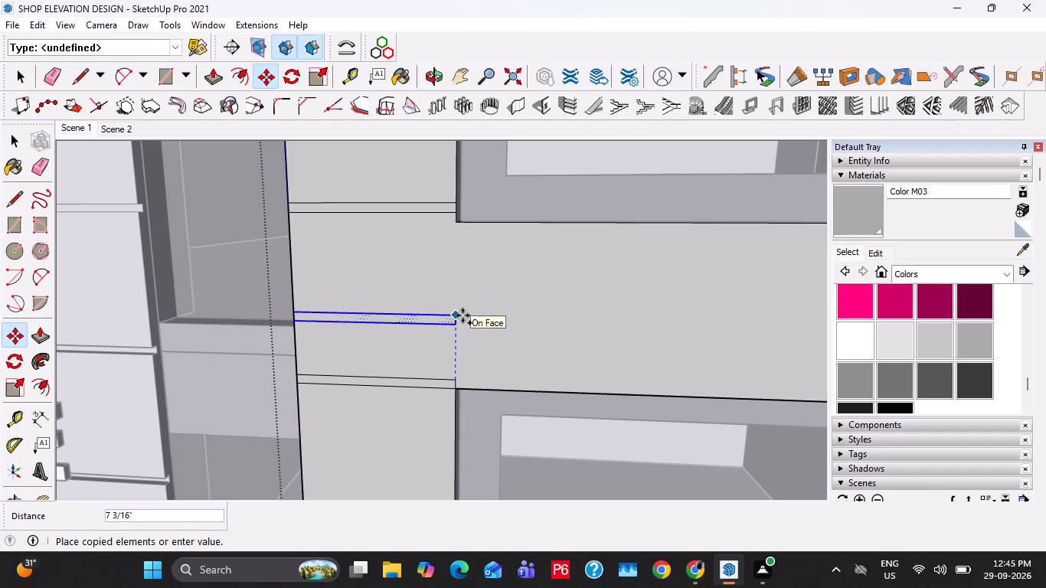
click(463, 315)
Erase the edges of the original strip below the new copy, including its short end line at the window corner.
key(space)
key(e)
drag(432, 357, 431, 399)
scroll(436, 377, up, 2)
click(456, 384)
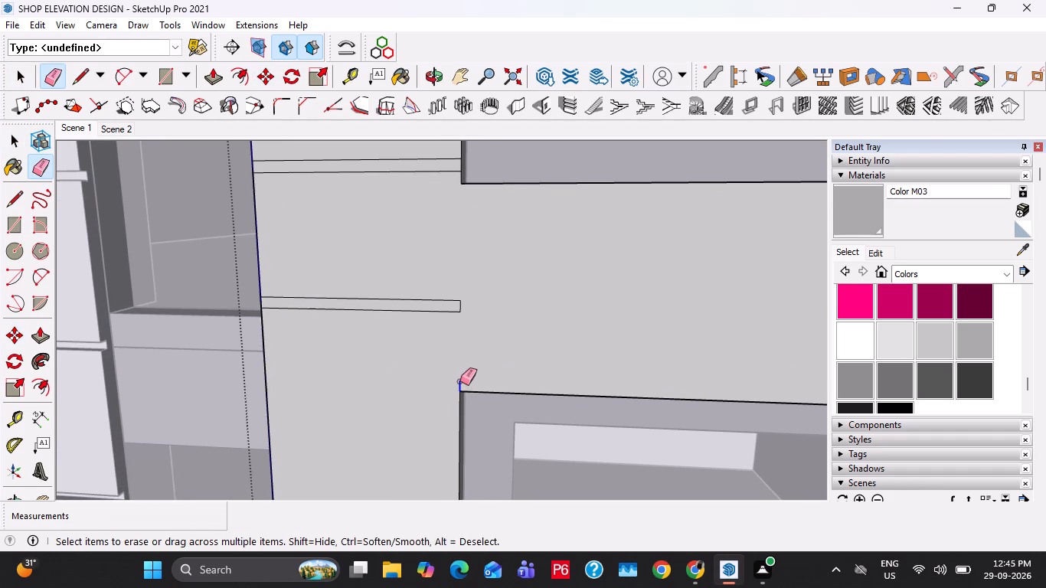
Create guide lines along both long edges of the copied strip on the lower floor band.
key(space)
key(t)
double_click(416, 299)
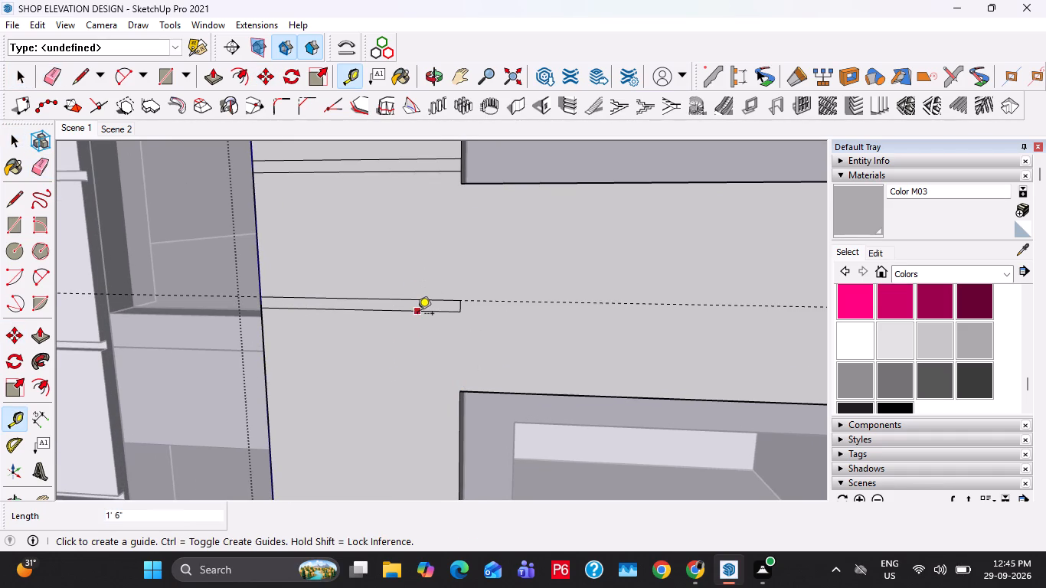
double_click(417, 315)
key(space)
Draw a rectangle about 12'8" by 1" between the guides, from the strip's end to the lower band's far edge, and exit the group.
key(r)
click(465, 299)
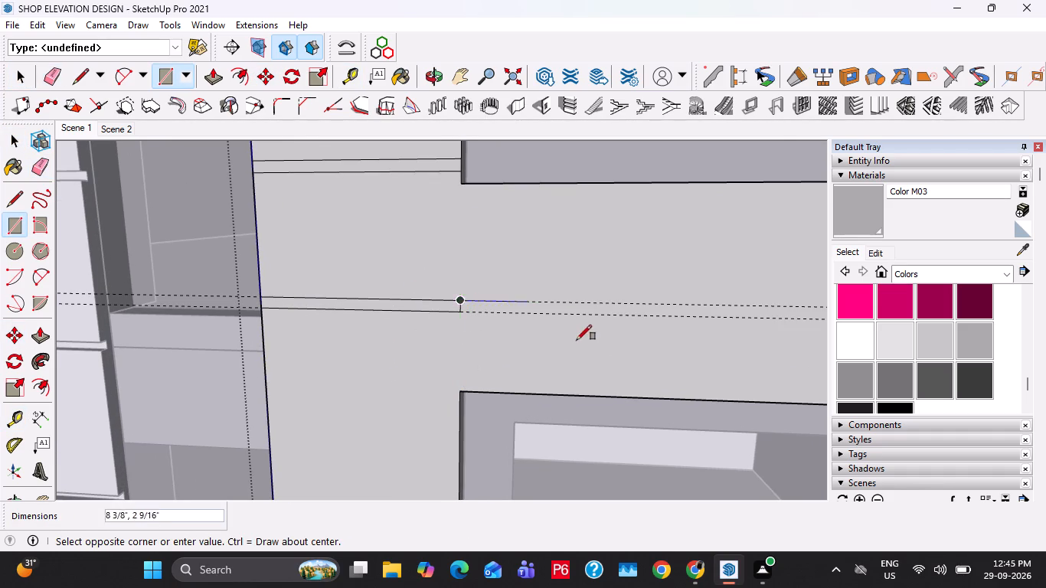
scroll(585, 345, down, 10)
shift+middle_drag(739, 354, 225, 358)
shift+middle_drag(643, 362, 210, 361)
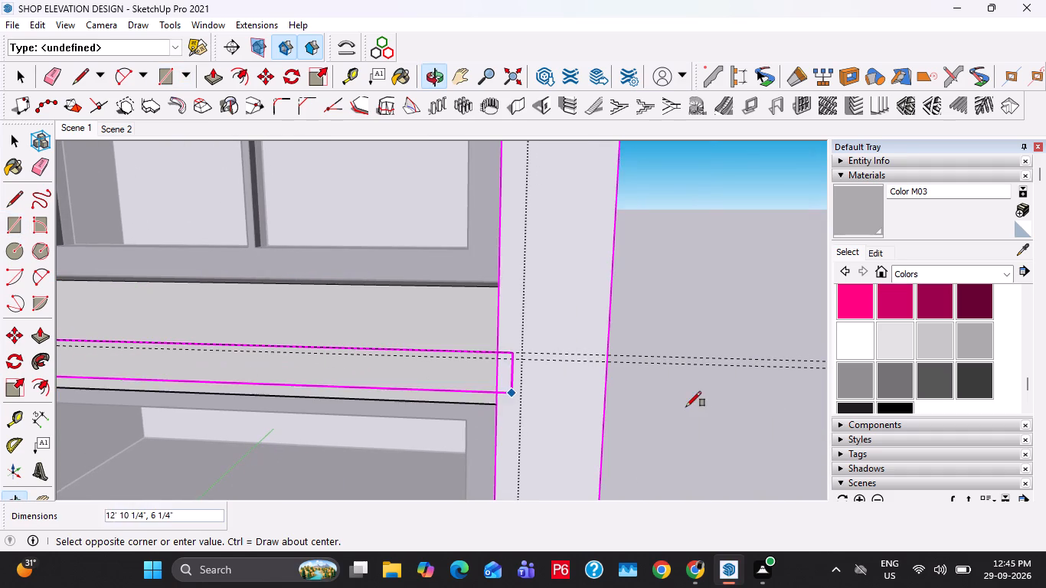
shift+middle_drag(658, 379, 551, 422)
scroll(463, 378, up, 7)
click(405, 392)
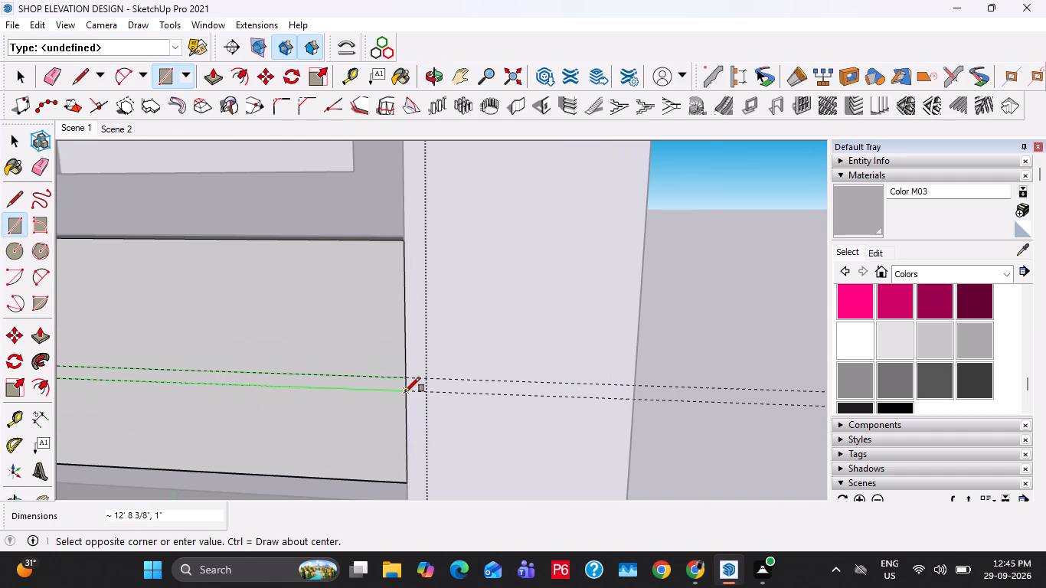
key(space)
key(Escape)
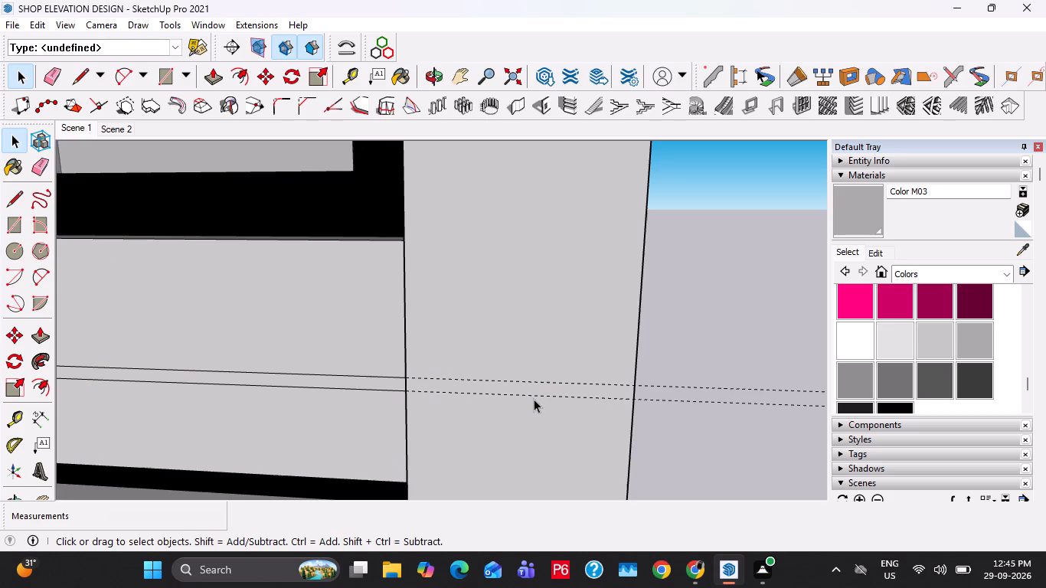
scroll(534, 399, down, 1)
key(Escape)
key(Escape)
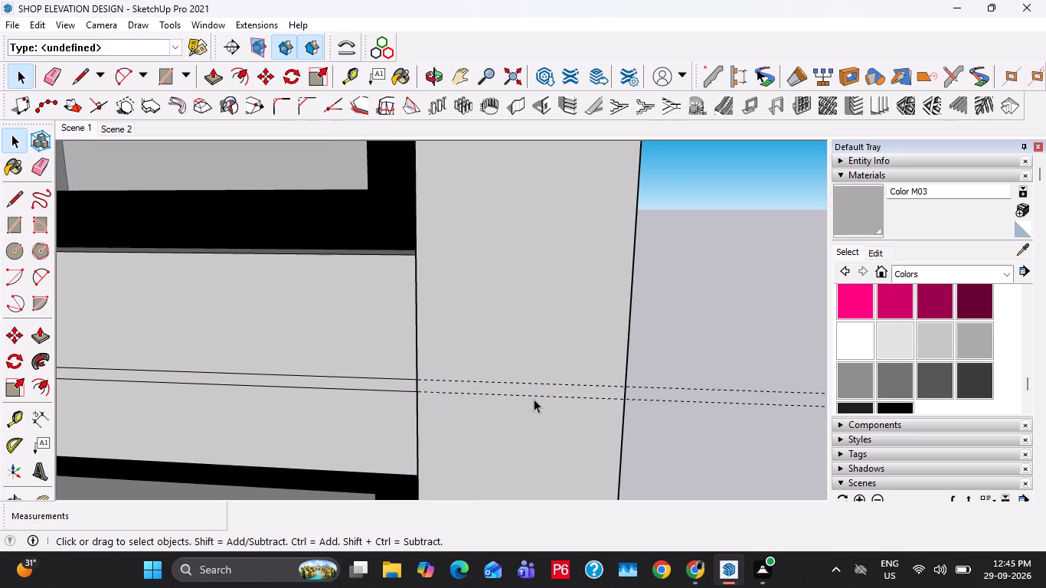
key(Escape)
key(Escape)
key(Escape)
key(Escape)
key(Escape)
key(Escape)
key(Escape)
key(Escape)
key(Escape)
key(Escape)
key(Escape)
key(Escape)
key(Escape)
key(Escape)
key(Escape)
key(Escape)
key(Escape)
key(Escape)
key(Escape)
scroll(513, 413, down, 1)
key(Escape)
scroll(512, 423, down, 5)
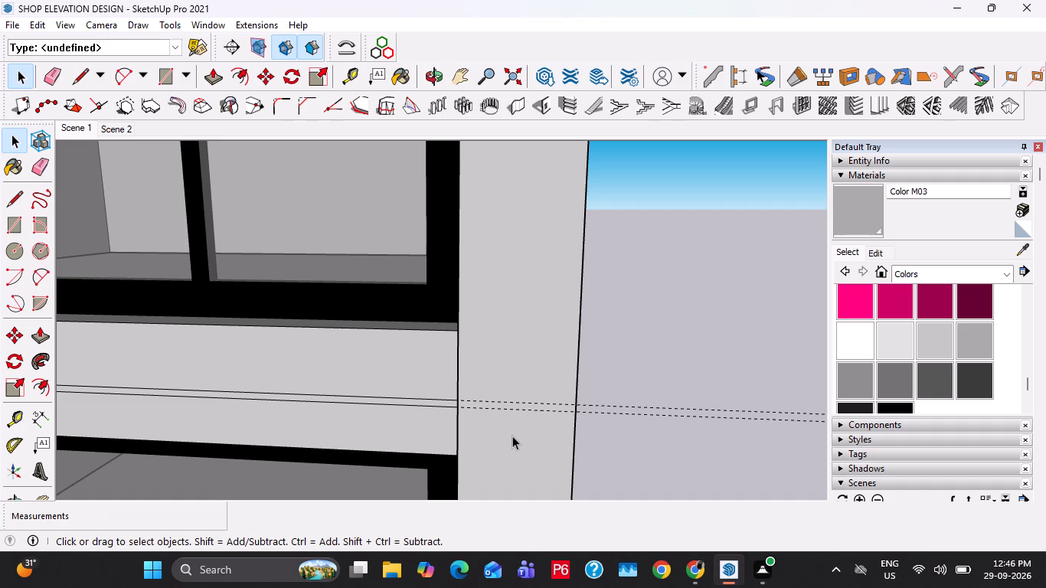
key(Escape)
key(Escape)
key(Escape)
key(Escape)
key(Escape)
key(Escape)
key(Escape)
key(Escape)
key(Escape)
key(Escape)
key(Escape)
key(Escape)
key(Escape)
Delete all guide lines in the model.
scroll(525, 427, down, 20)
scroll(525, 427, down, 2)
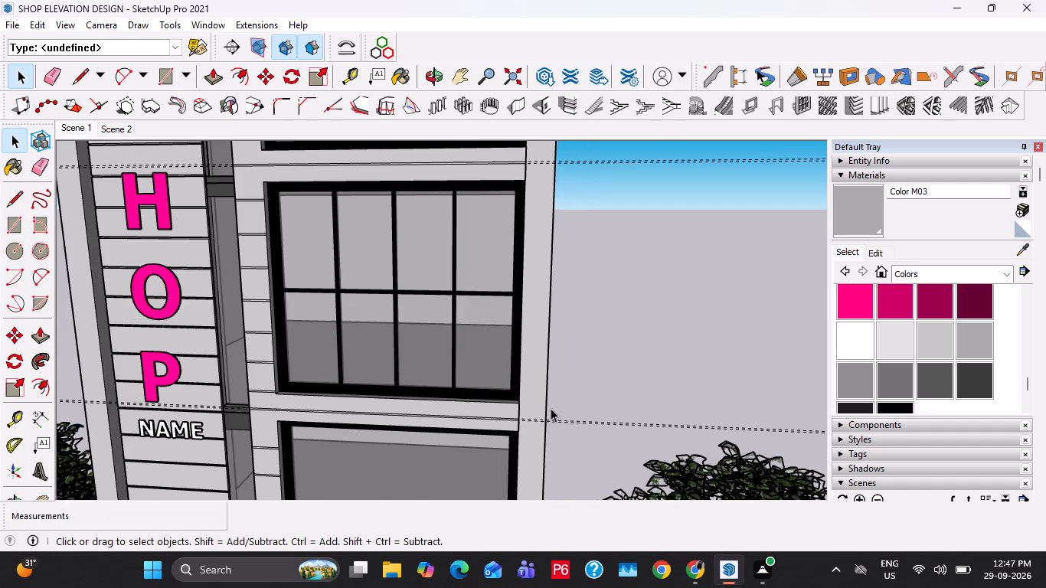
scroll(569, 416, down, 12)
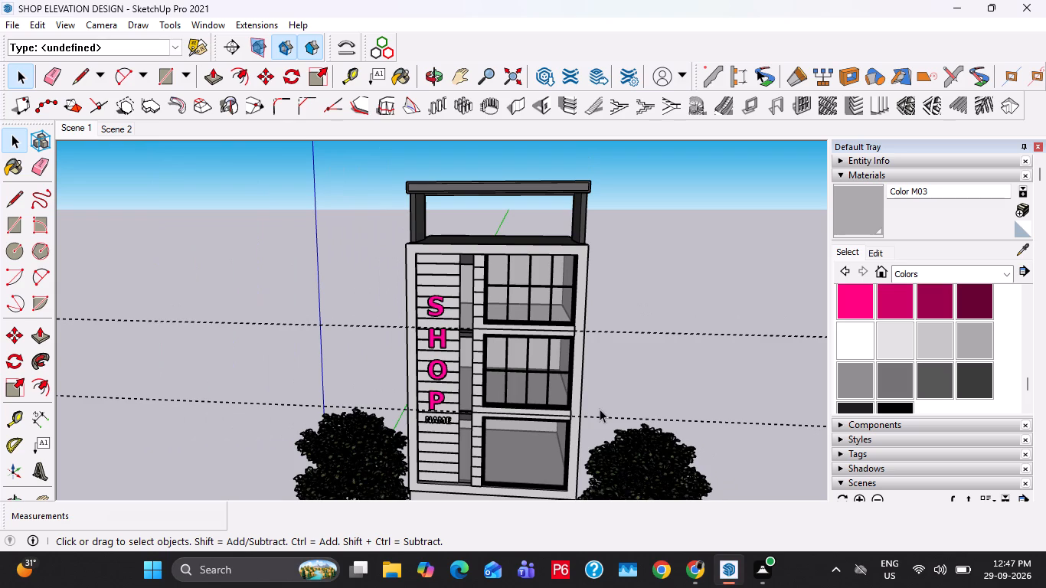
key(space)
key(space)
key(Escape)
scroll(578, 363, down, 3)
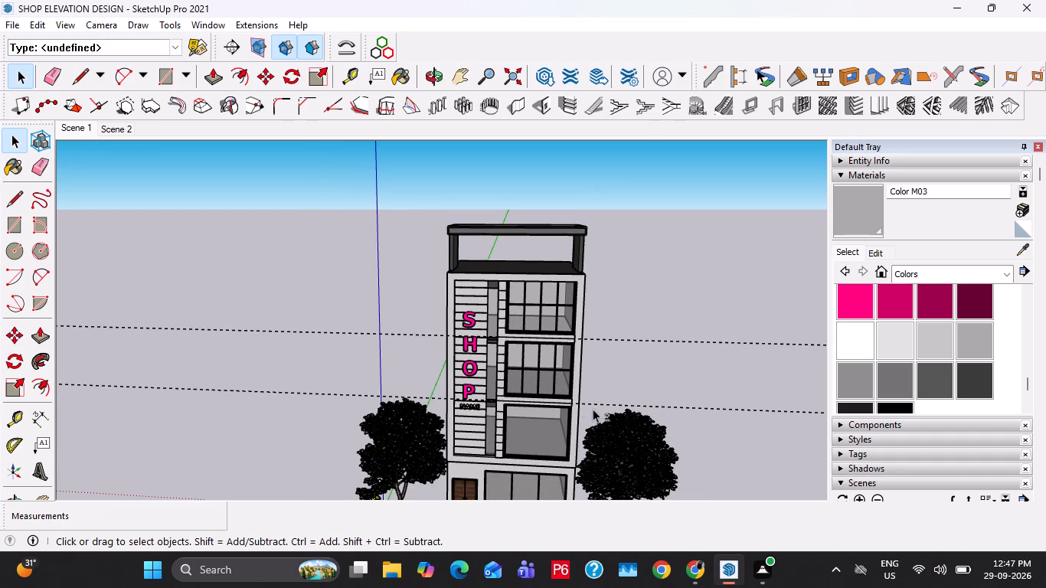
shift+middle_drag(591, 409, 571, 354)
scroll(545, 348, up, 2)
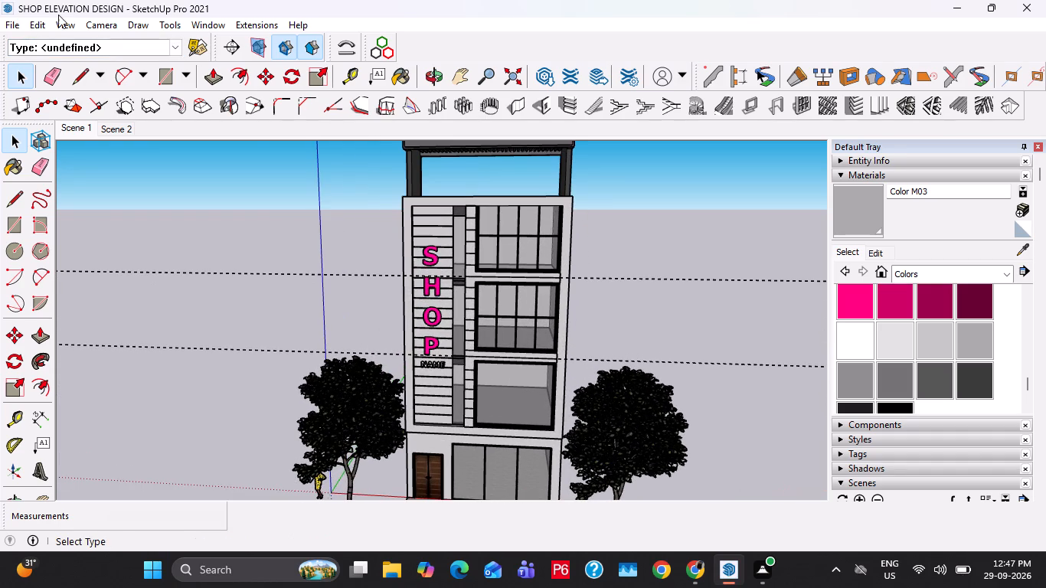
click(36, 24)
click(80, 169)
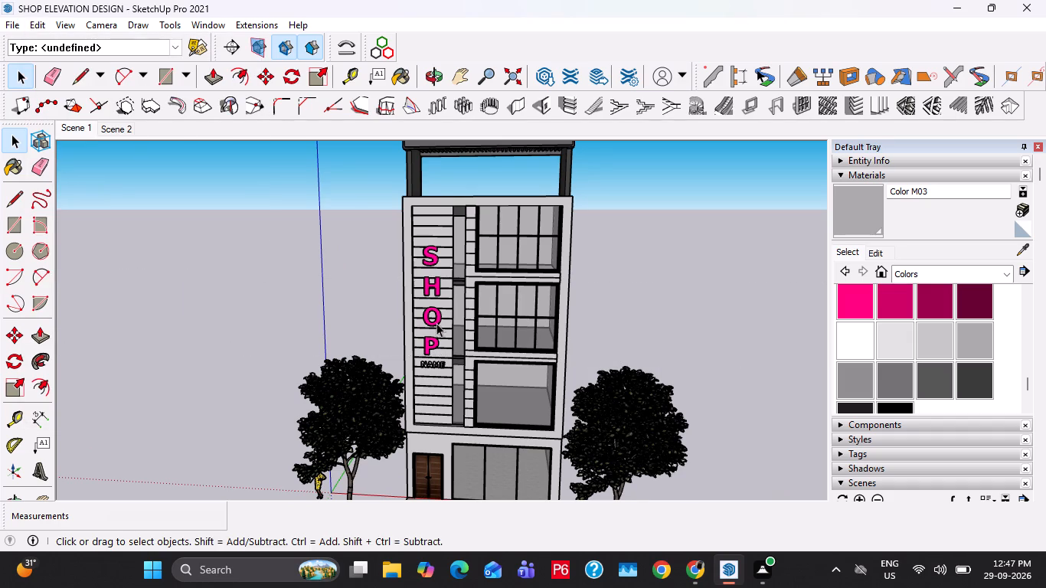
Save the shop elevation model.
middle_drag(436, 322, 428, 269)
scroll(432, 269, down, 4)
middle_drag(504, 355, 539, 368)
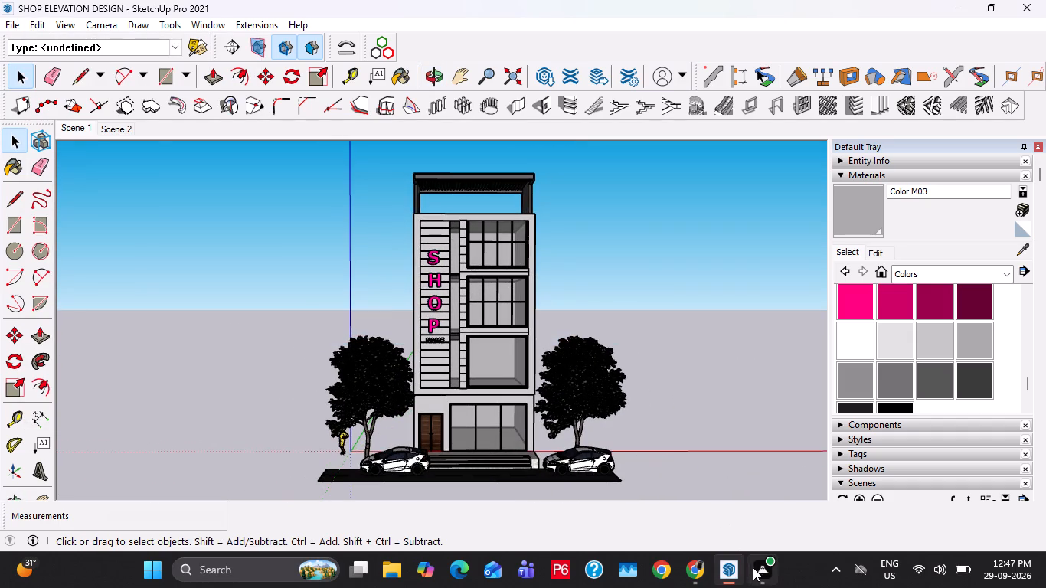
key(Escape)
key(Escape)
key(ctrl+s)
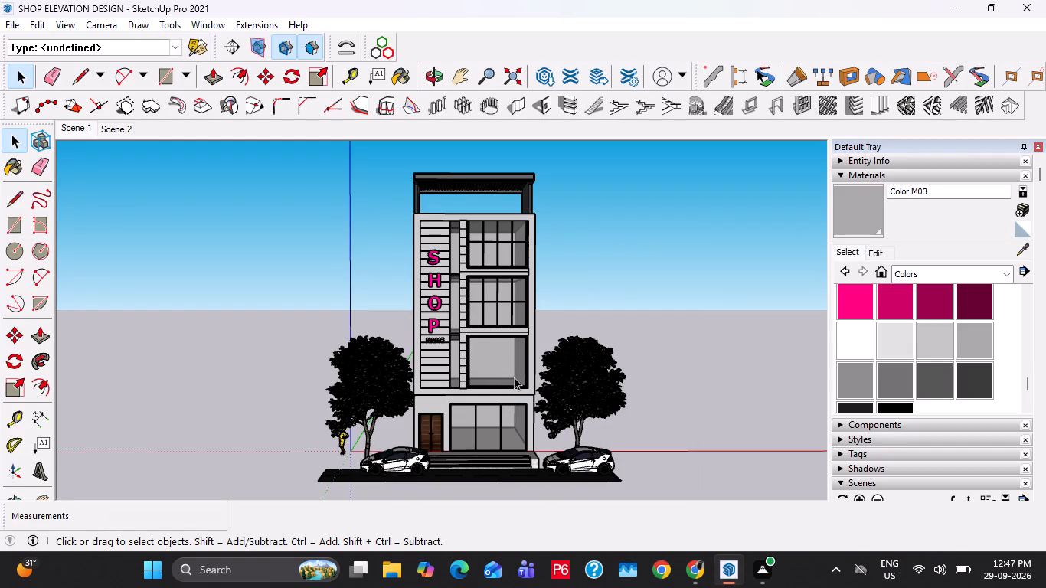
Export the Scene 1 view as a PNG 2D graphic named SHOP ELEVATION DESIGN-1 in the shop folder.
scroll(510, 361, down, 4)
scroll(512, 390, up, 7)
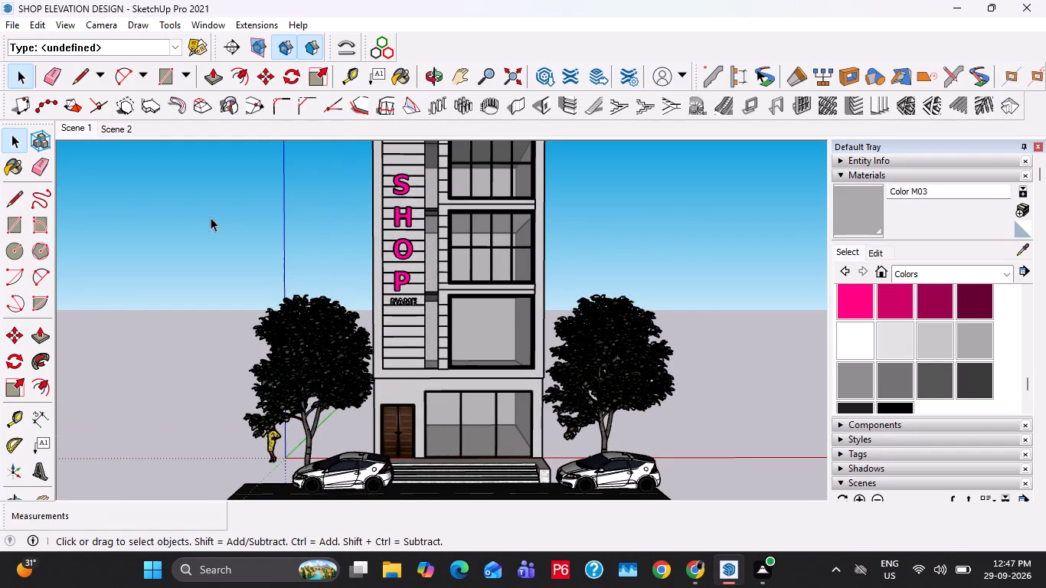
click(74, 127)
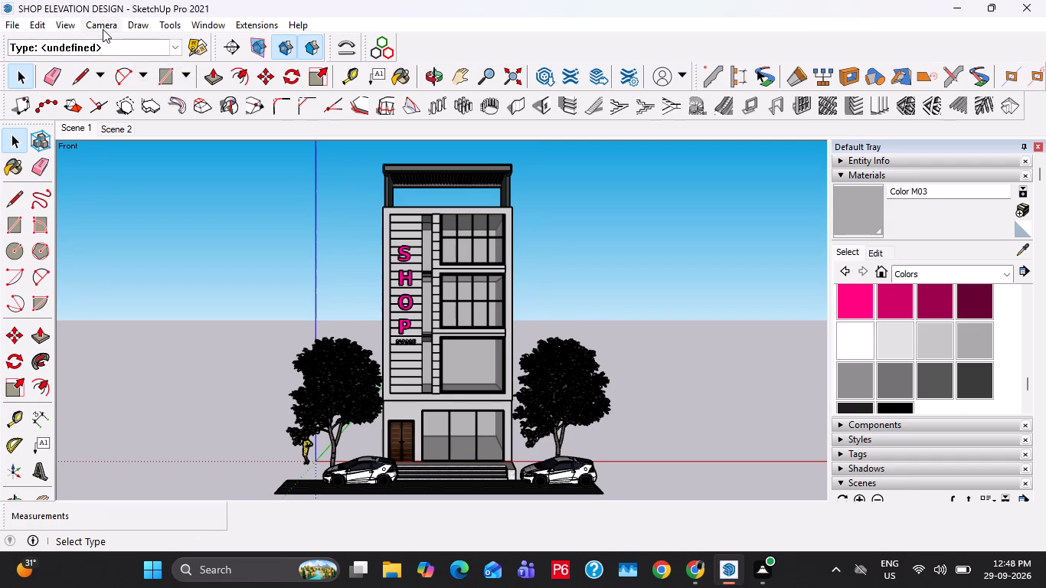
click(11, 21)
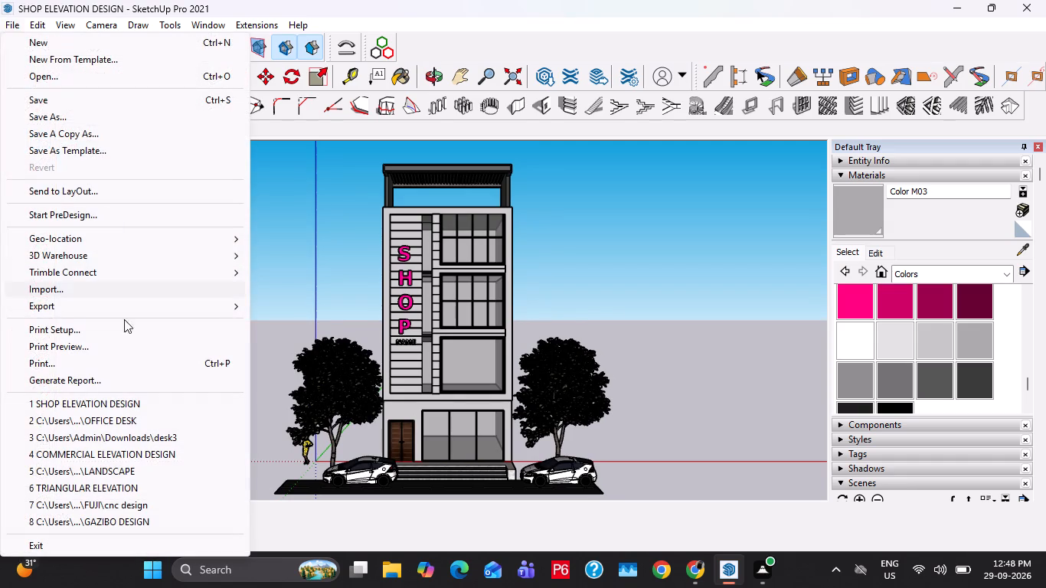
click(64, 303)
click(288, 318)
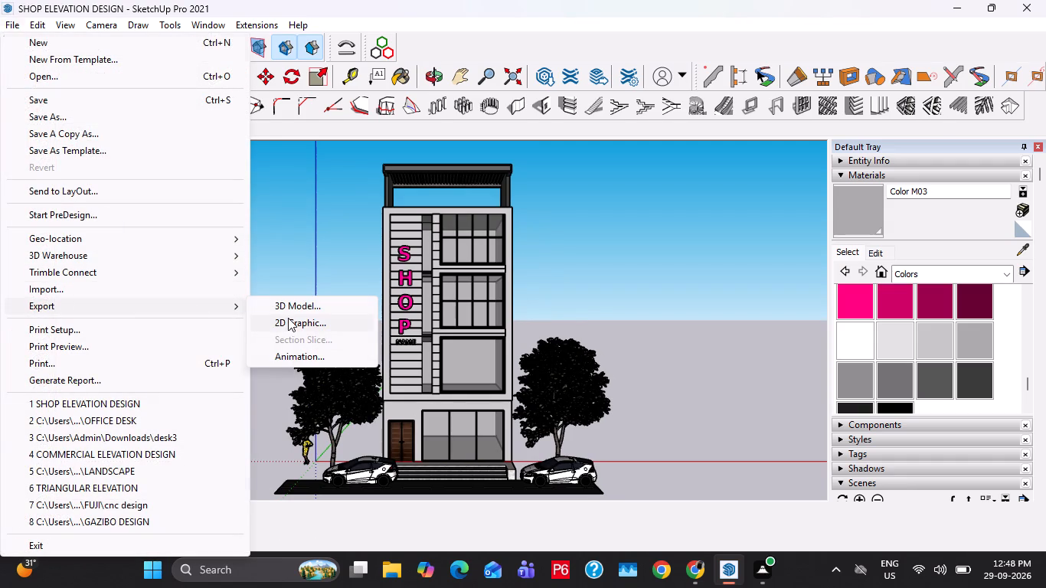
scroll(516, 269, down, 2)
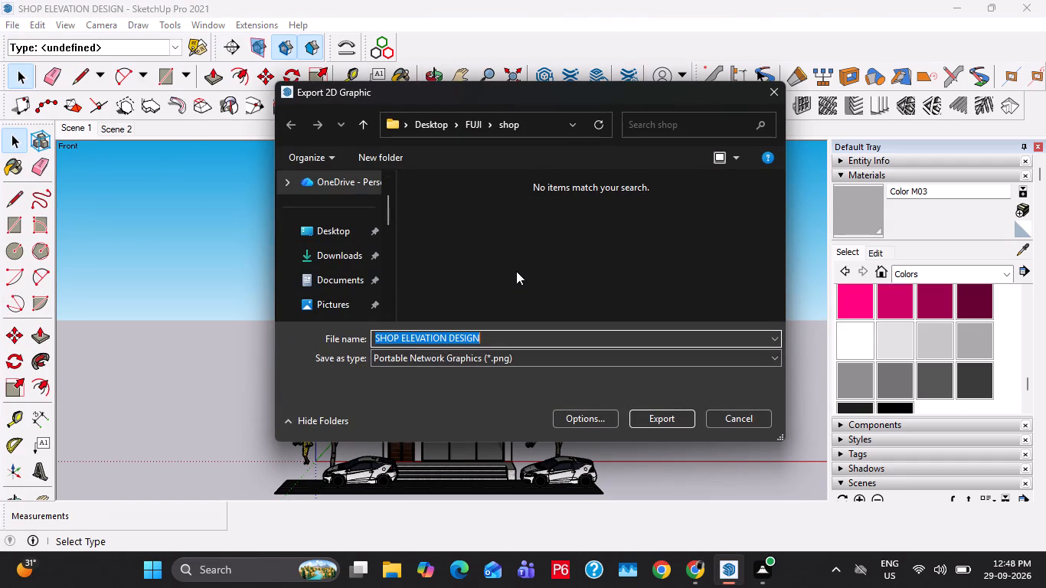
click(506, 335)
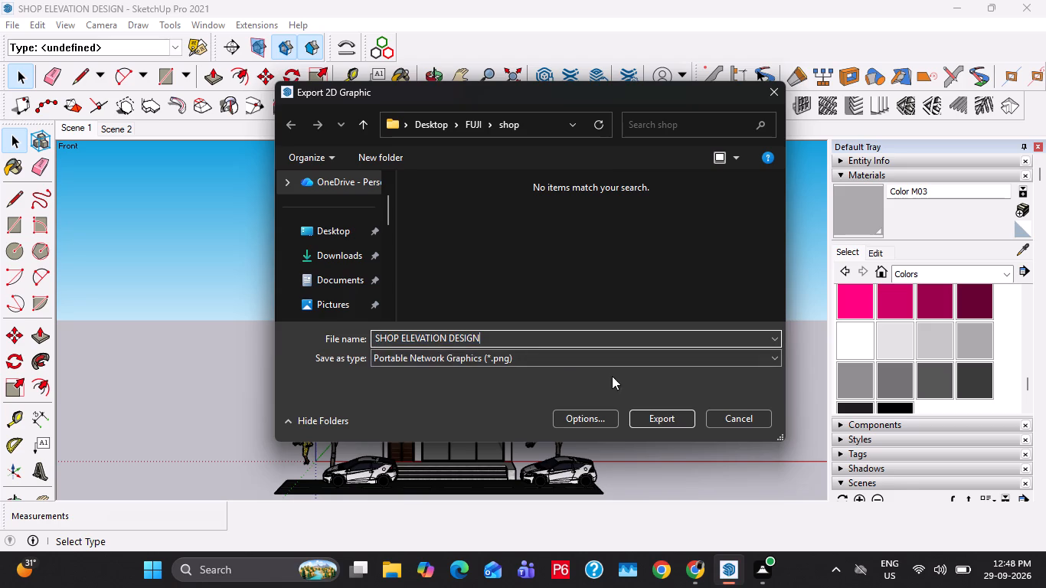
key(minus)
key(1)
click(639, 417)
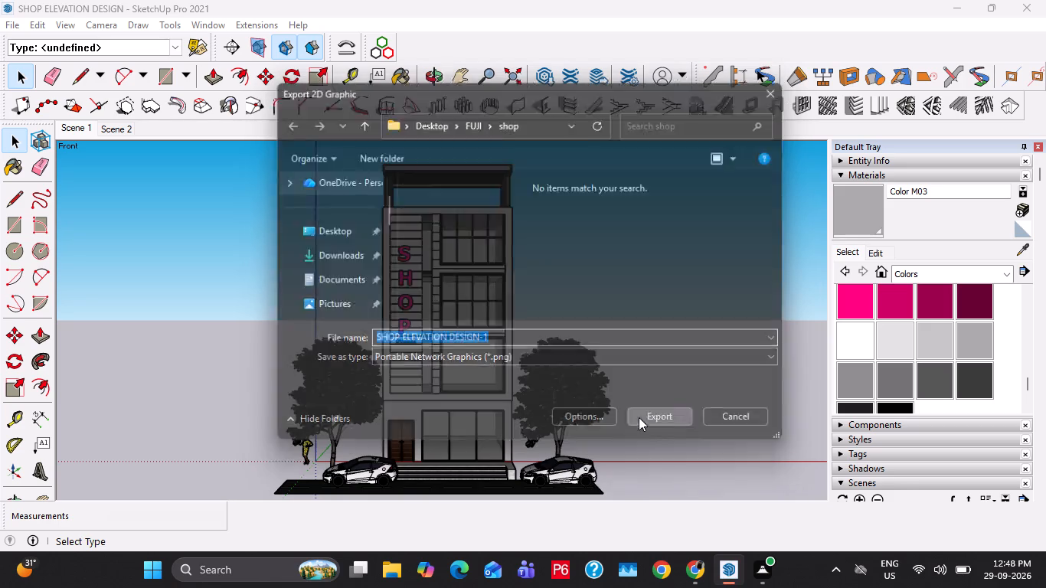
Export the Scene 2 view as a PNG 2D graphic named SHOP ELEVATION DESIGN-2 in the shop folder.
click(109, 126)
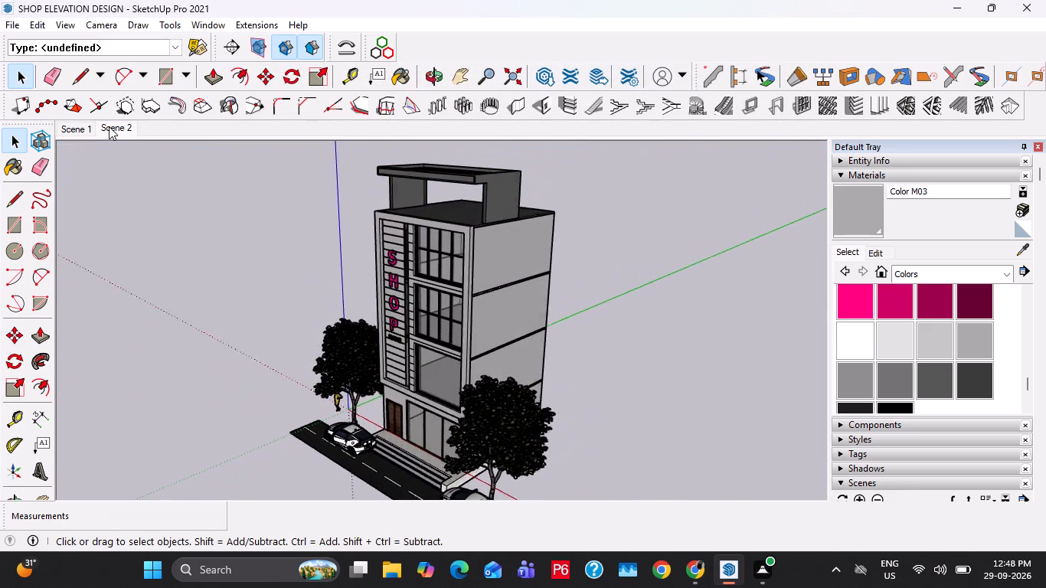
click(17, 28)
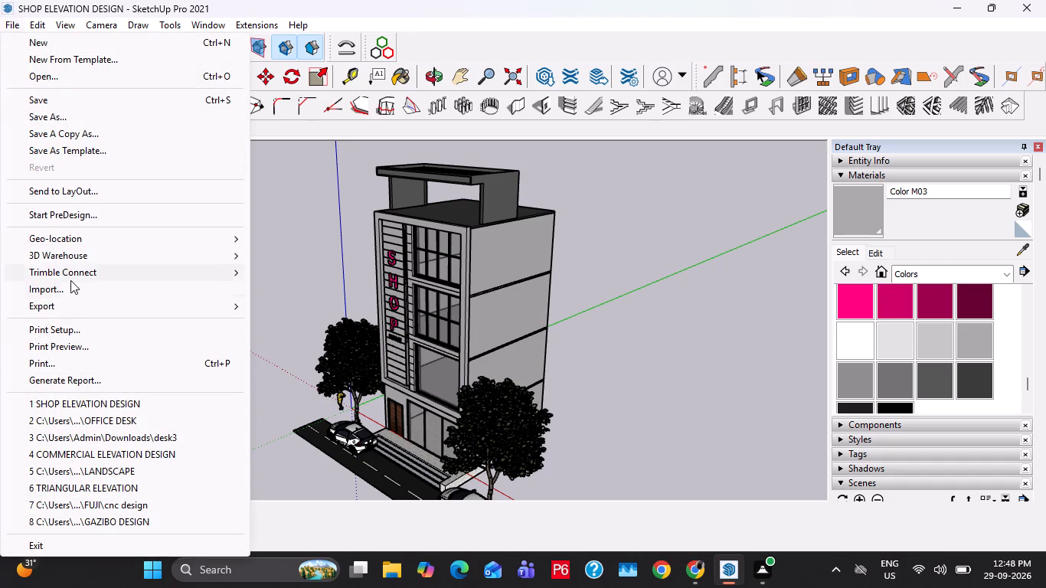
click(77, 306)
click(301, 322)
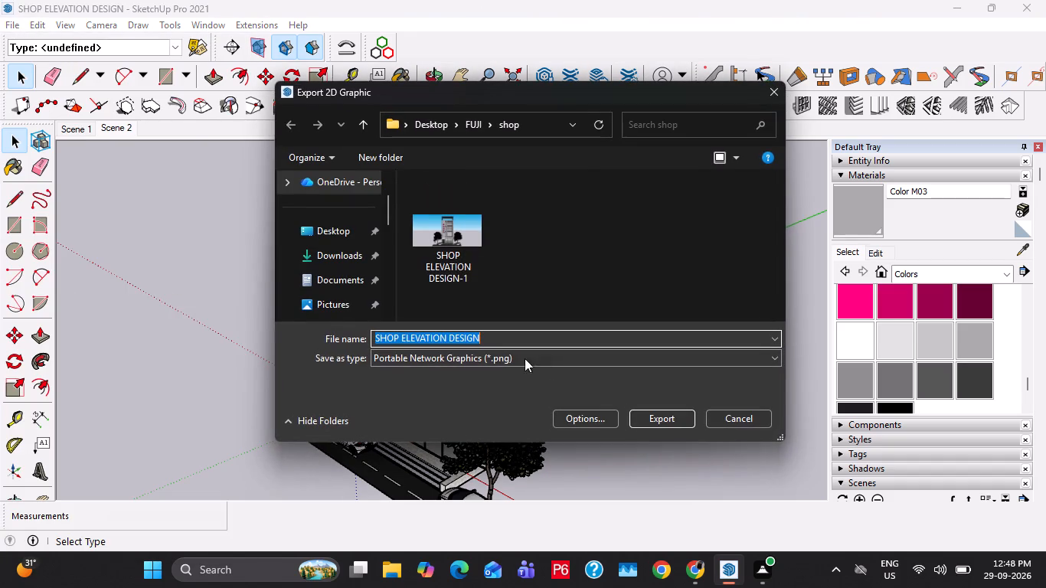
click(523, 340)
key(minus)
key(2)
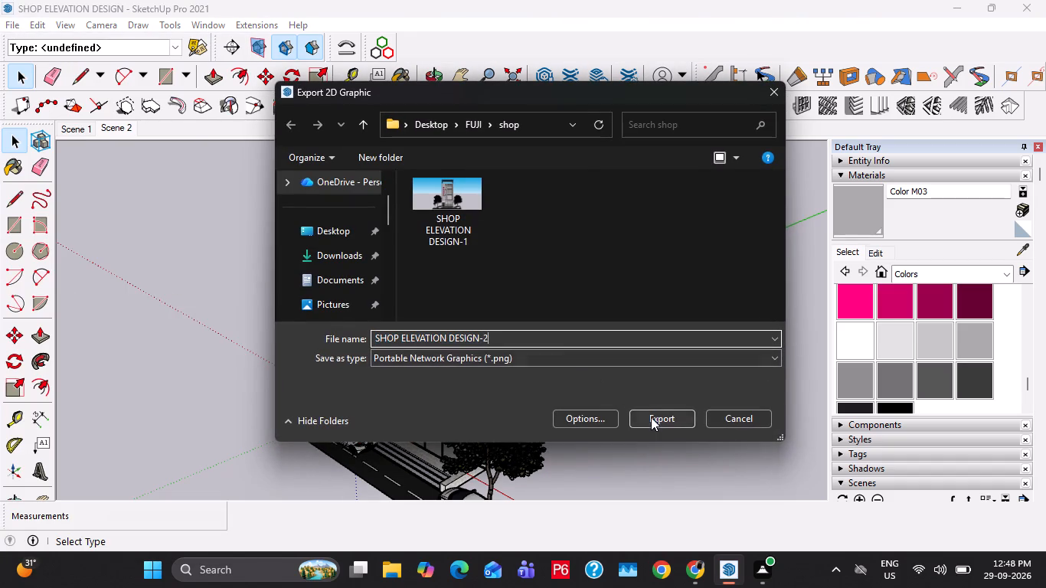
click(651, 419)
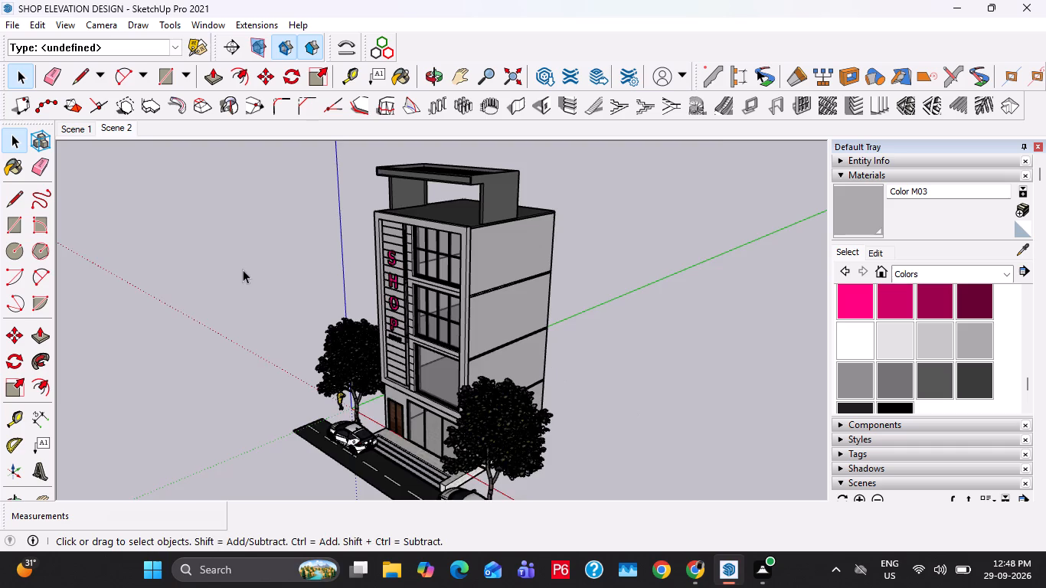
Export an angled front view showing the sign side of the building as a PNG 2D graphic named SHOP ELEVATION DESIGN-3.
middle_drag(245, 271, 556, 314)
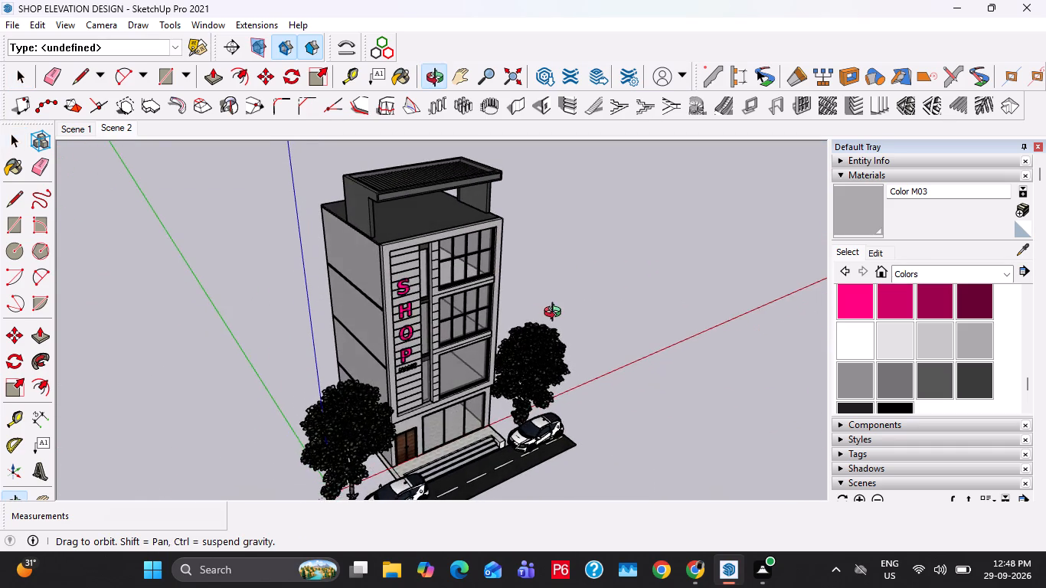
middle_drag(556, 314, 556, 315)
middle_drag(556, 315, 535, 212)
middle_click(476, 353)
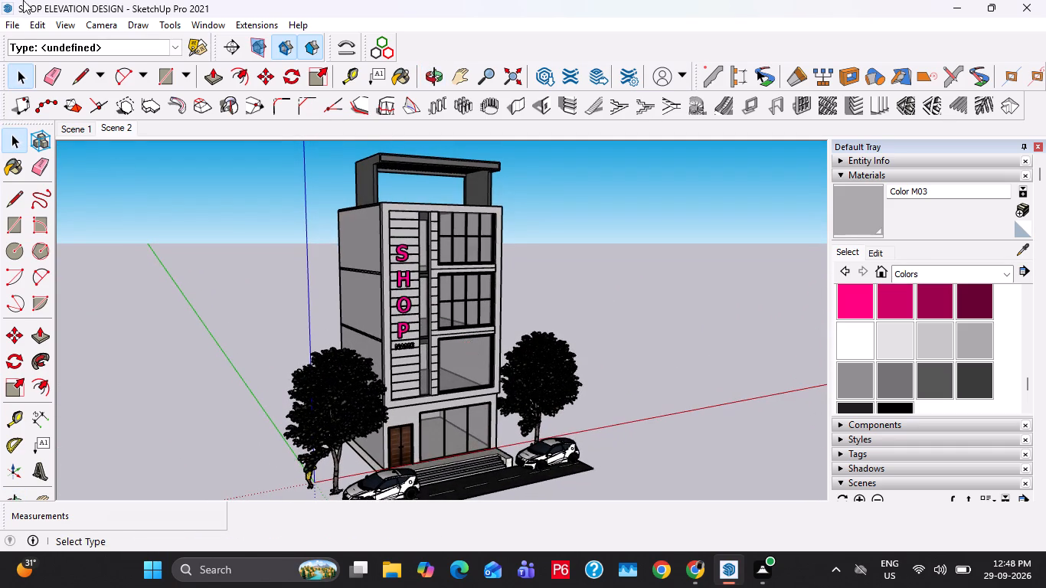
click(12, 28)
click(81, 306)
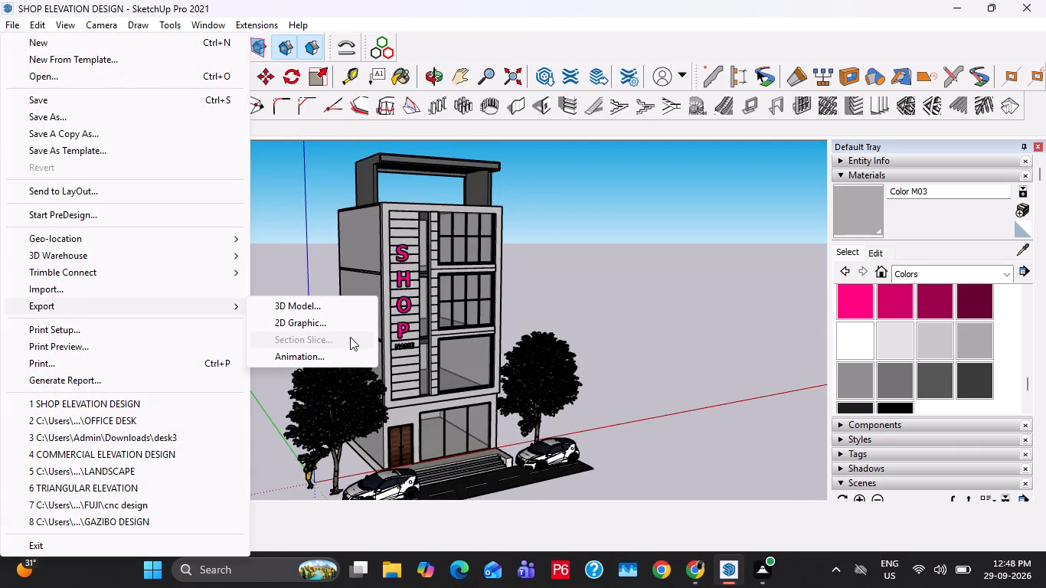
click(335, 322)
click(503, 335)
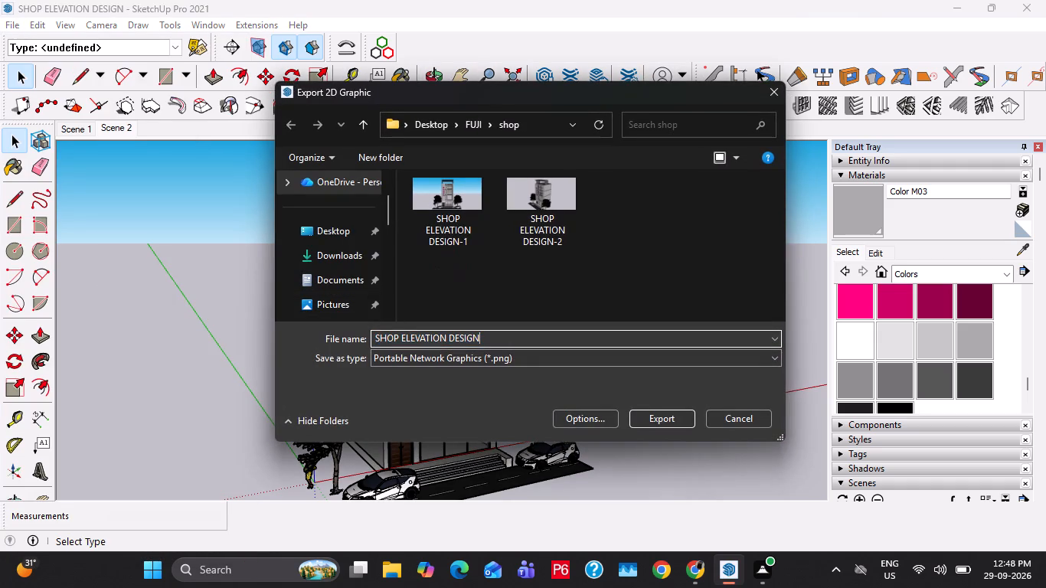
key(minus)
key(2)
key(BackSpace)
key(3)
click(636, 415)
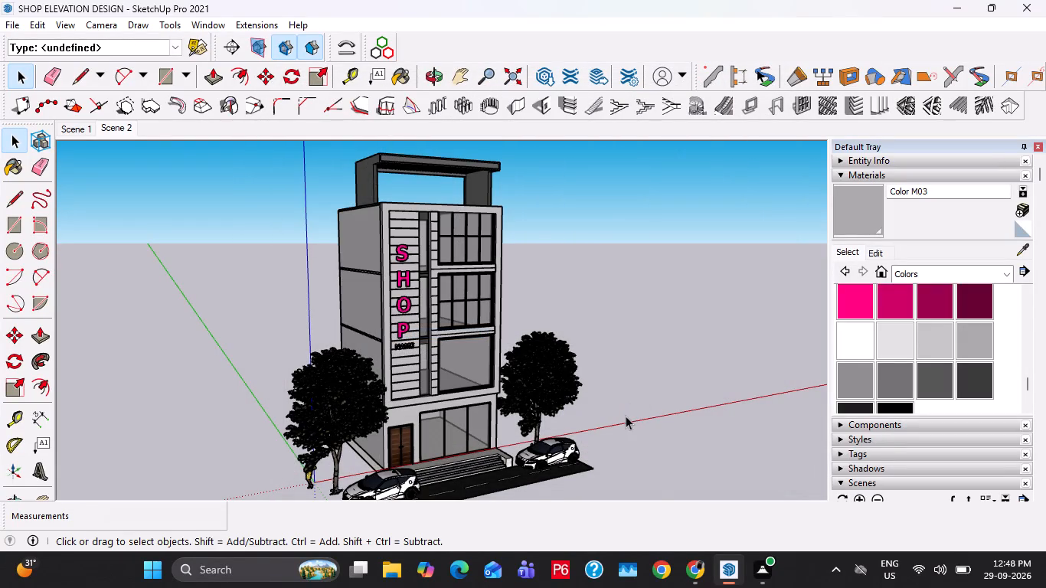
Save the shop elevation model.
middle_drag(578, 416, 467, 400)
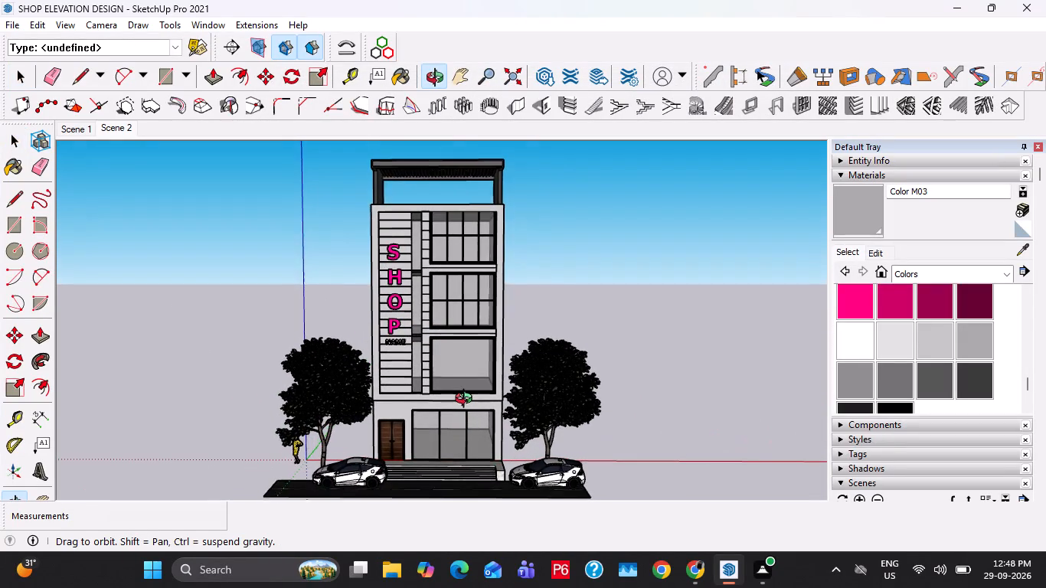
middle_drag(467, 400, 465, 397)
scroll(446, 409, up, 11)
scroll(430, 348, up, 5)
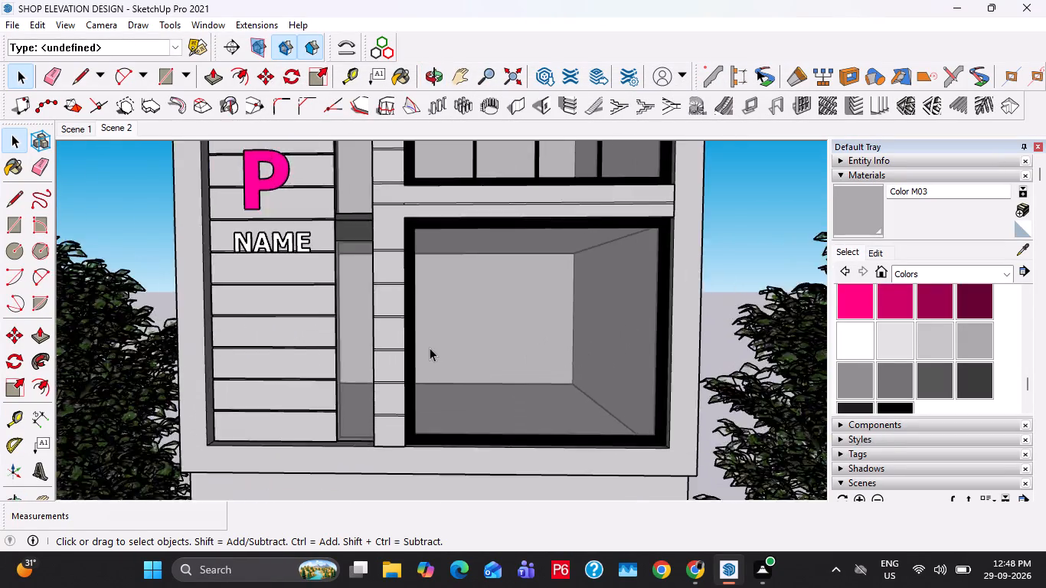
scroll(430, 348, down, 20)
scroll(430, 348, down, 10)
middle_drag(433, 352, 441, 403)
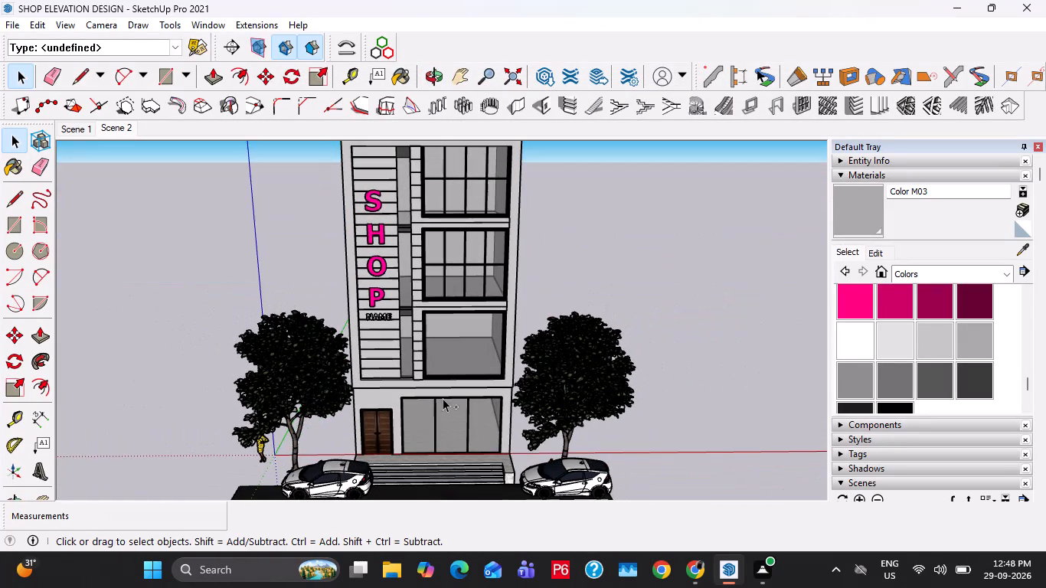
key(ctrl+s)
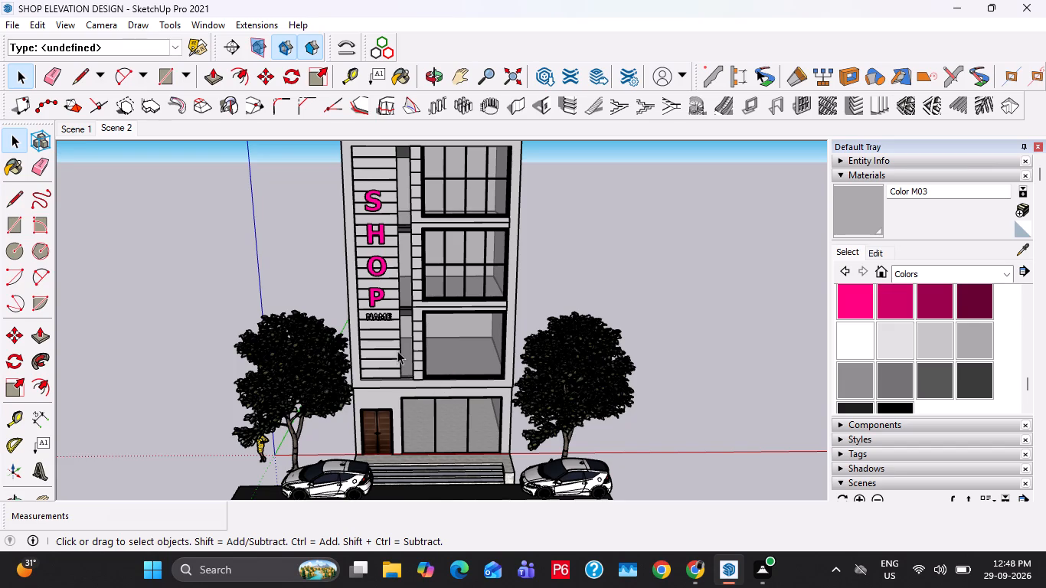
Open the entrance plinth group and paint its rear face and adjoining side face with Color M03.
middle_drag(404, 356, 737, 397)
middle_drag(153, 323, 476, 276)
scroll(489, 429, up, 2)
middle_drag(489, 426, 462, 252)
scroll(485, 380, up, 8)
double_click(475, 350)
click(466, 356)
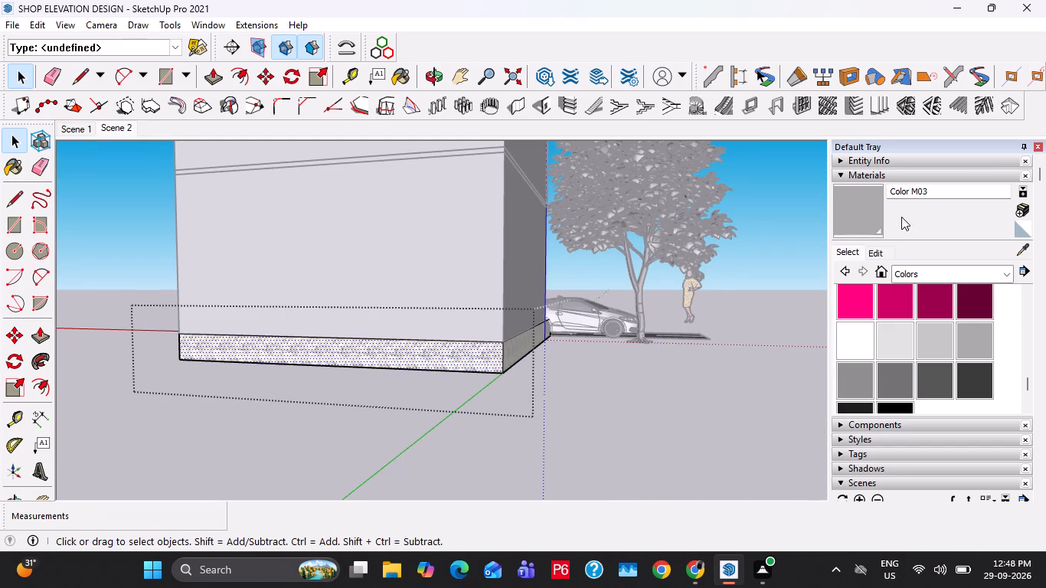
click(901, 217)
click(848, 216)
click(509, 238)
click(472, 365)
click(518, 351)
Paint the plinth's other side face, the front of that end block and the landing's top surface with Color M03.
middle_drag(351, 328, 728, 346)
scroll(594, 357, up, 2)
click(592, 354)
middle_drag(336, 325, 697, 368)
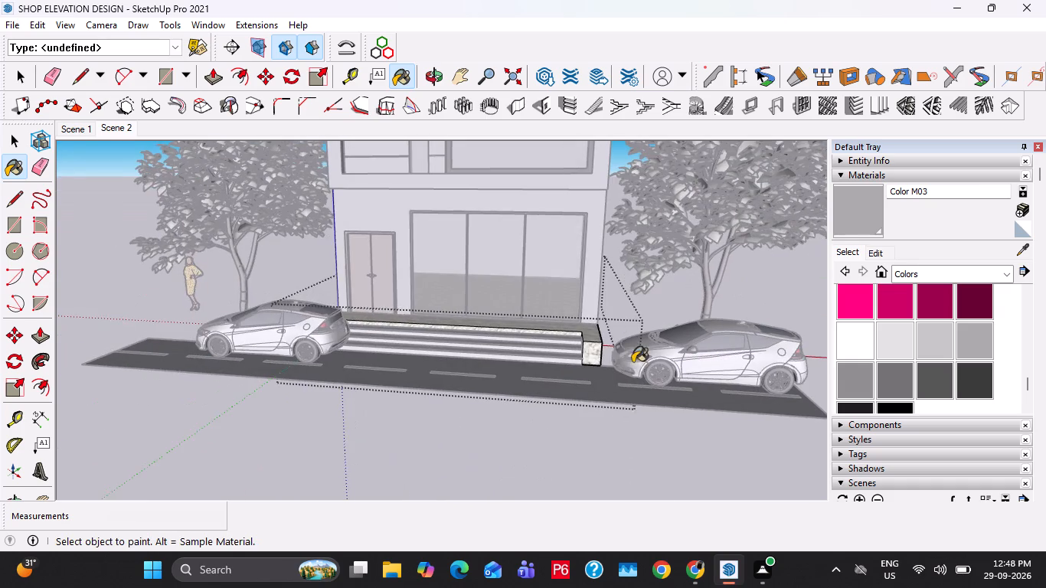
scroll(590, 348, up, 6)
click(590, 351)
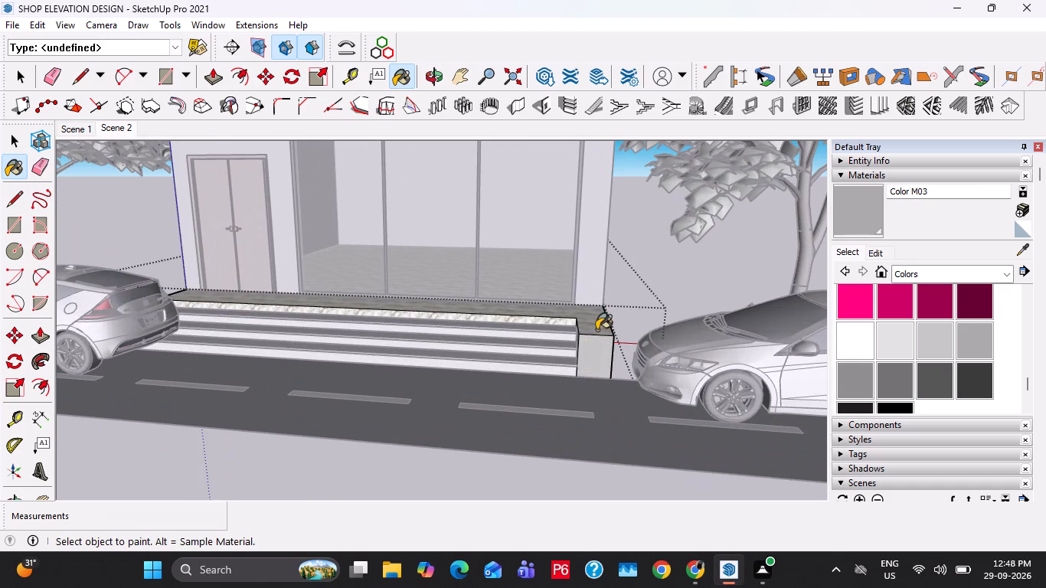
middle_drag(436, 332, 539, 382)
click(586, 305)
click(523, 294)
Paint the front face of the plinth's end block behind the car on the door side with Color M03 and exit the group.
middle_drag(320, 292, 633, 294)
scroll(371, 351, up, 3)
middle_drag(387, 357, 587, 354)
scroll(492, 338, up, 1)
middle_drag(630, 354, 173, 276)
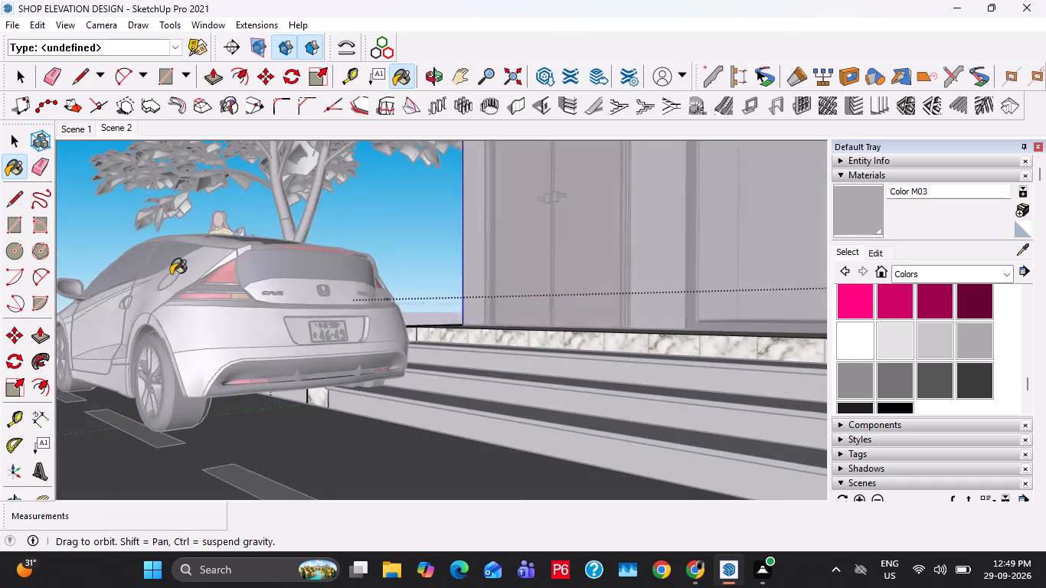
scroll(415, 353, up, 2)
click(289, 391)
middle_drag(418, 344, 471, 432)
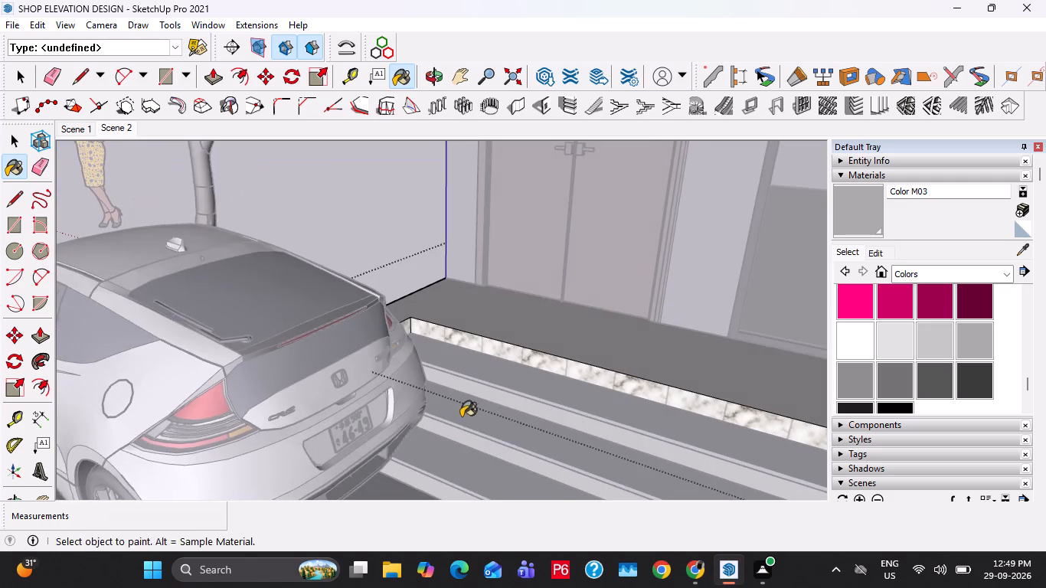
key(space)
key(Escape)
key(Escape)
key(space)
key(Escape)
Save the model with the repainted entrance plinth.
scroll(463, 363, down, 3)
middle_drag(629, 391, 726, 469)
shift+middle_drag(659, 401, 443, 401)
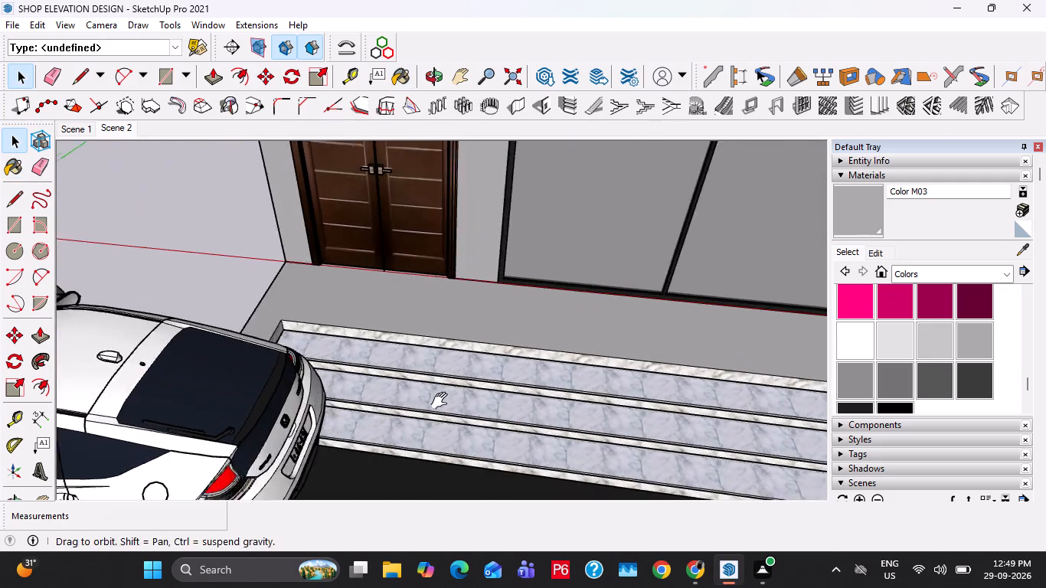
shift+middle_drag(443, 401, 430, 406)
scroll(484, 367, down, 12)
middle_drag(325, 315, 400, 351)
scroll(321, 363, up, 3)
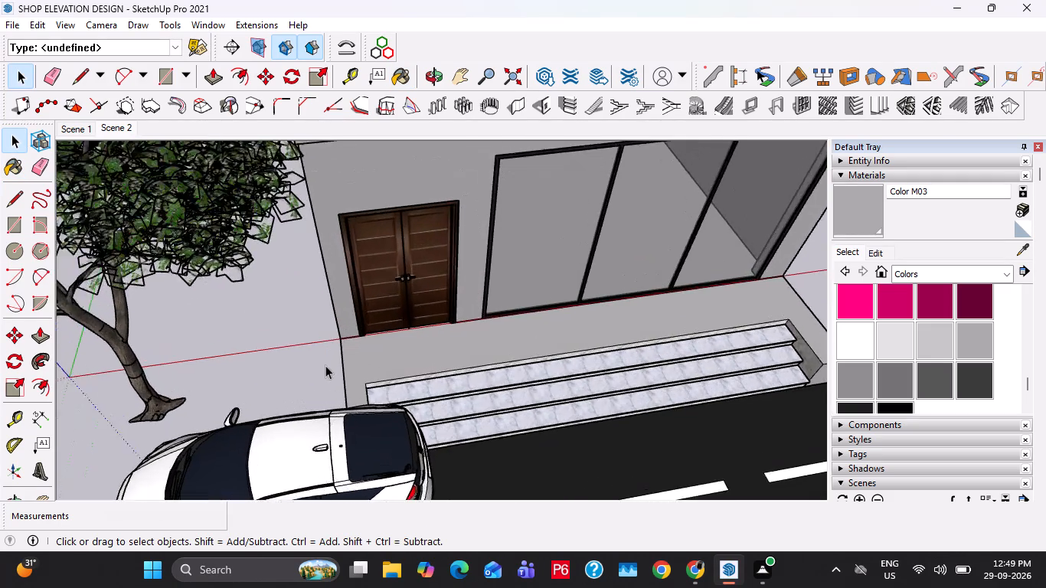
scroll(352, 348, down, 10)
middle_drag(496, 369, 445, 320)
scroll(445, 312, down, 3)
key(Escape)
key(Escape)
key(Escape)
key(Escape)
key(ctrl+s)
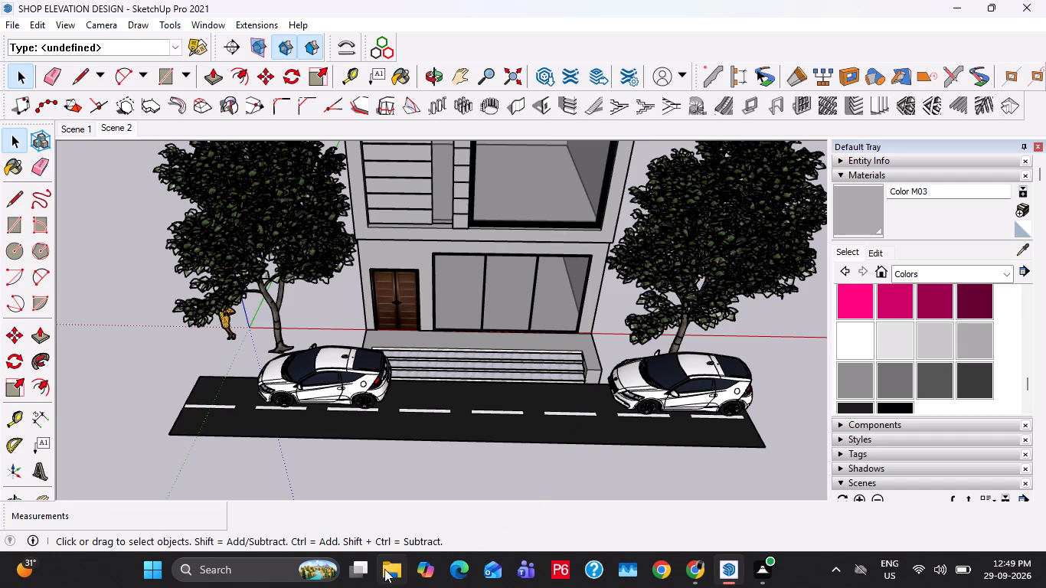
Switch to File Explorer and review the exported SHOP ELEVATION DESIGN images in the shop folder.
click(384, 569)
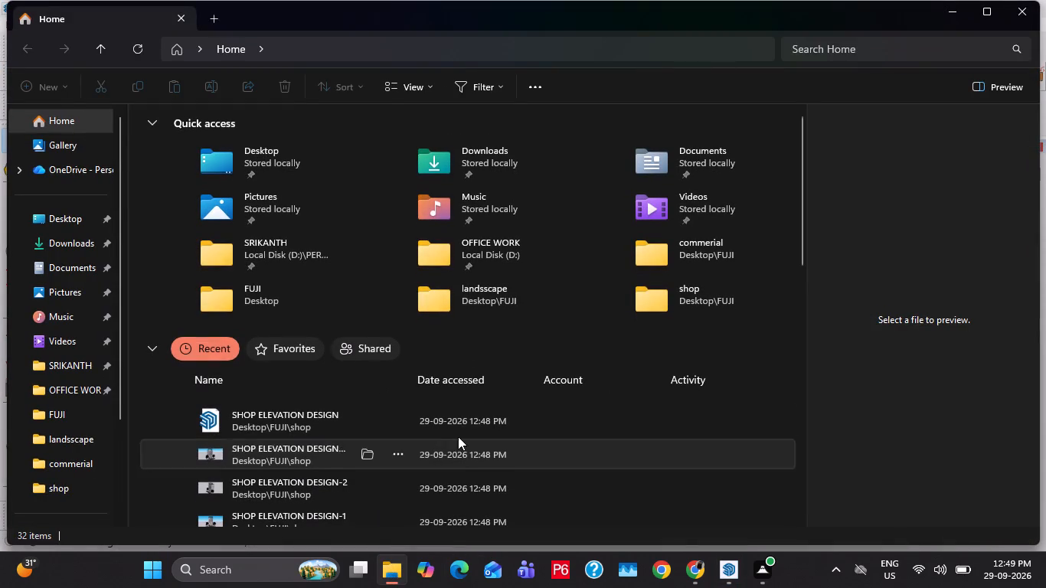
click(342, 449)
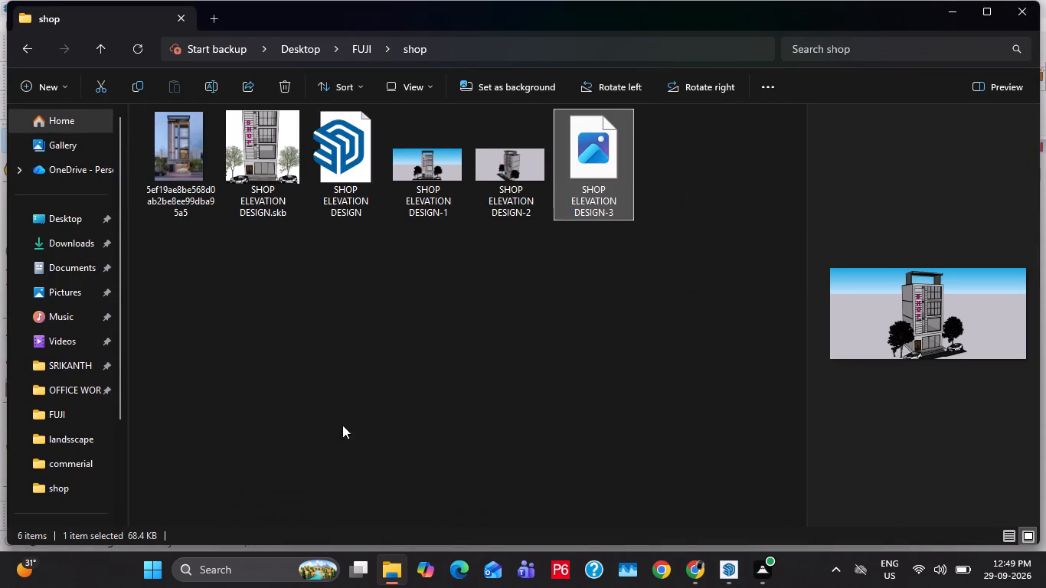
double_click(449, 156)
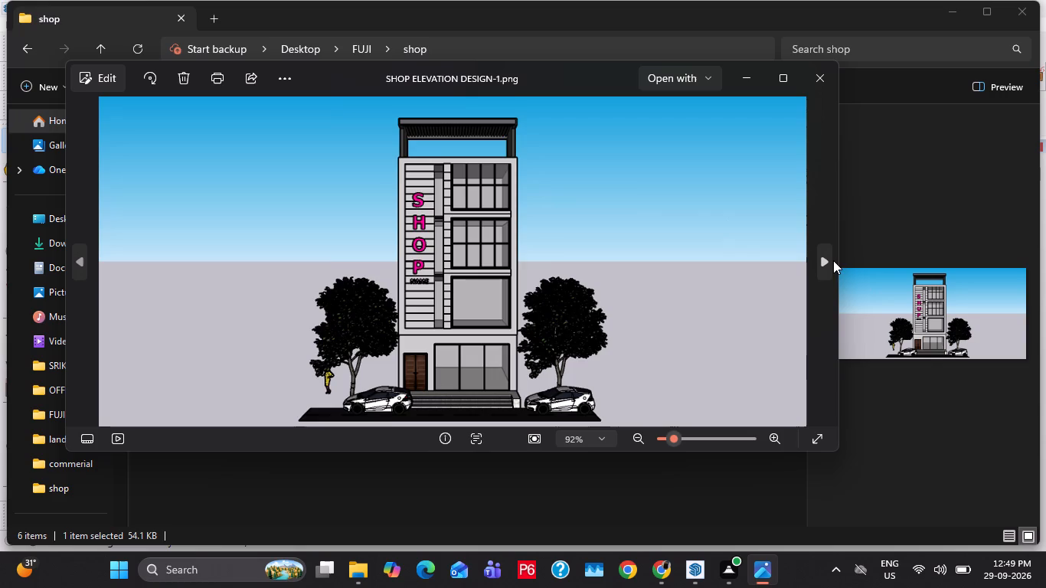
click(826, 256)
click(826, 256)
click(826, 256)
key(Escape)
key(Escape)
key(Escape)
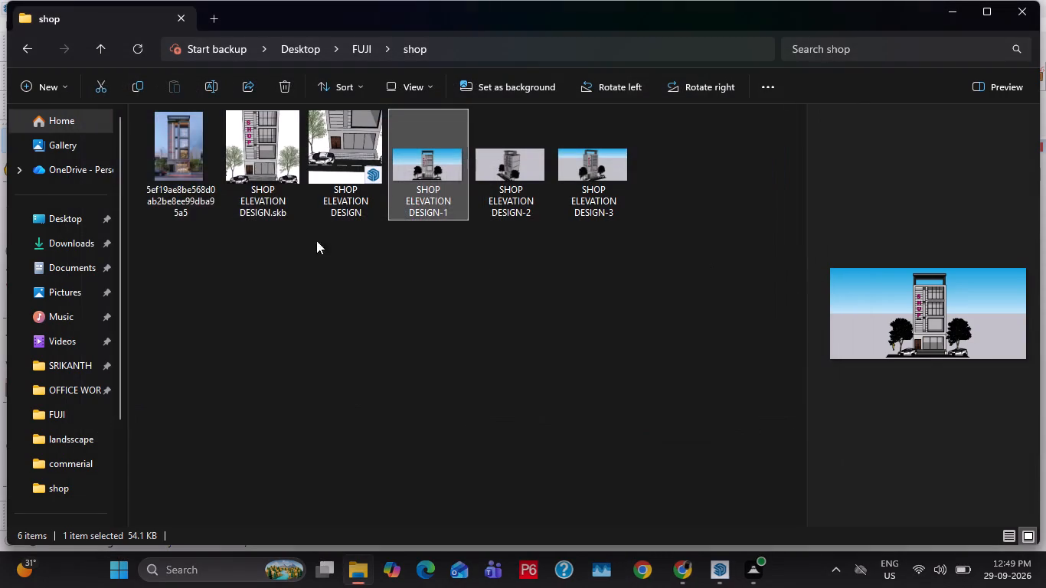
click(249, 171)
key(Escape)
key(Escape)
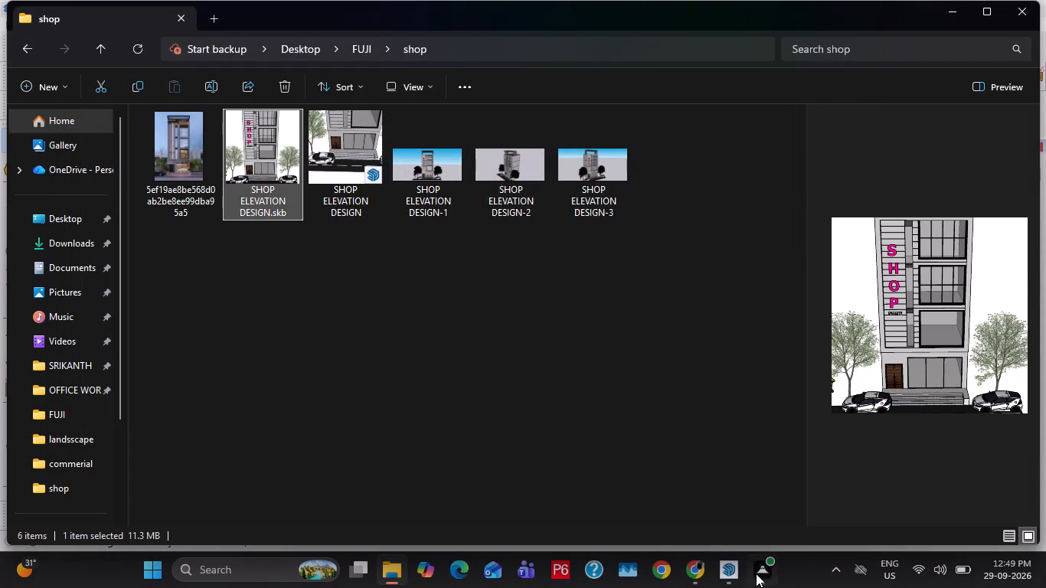
Return to SketchUp, open the entrance plinth group and offset the front face outline of the end block beside the steps inward.
click(732, 573)
key(Escape)
key(Escape)
middle_drag(720, 456, 688, 383)
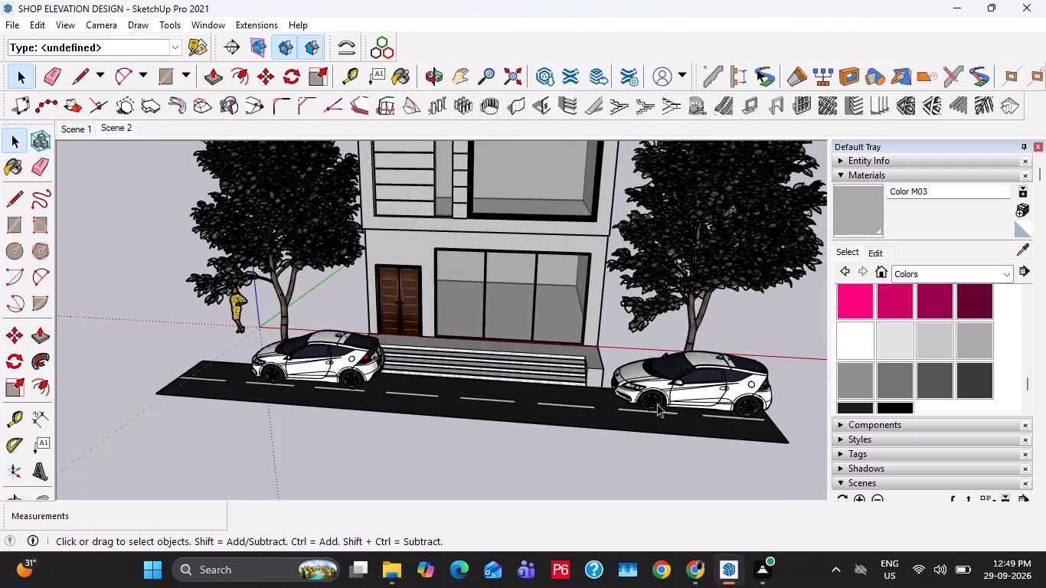
scroll(655, 402, up, 2)
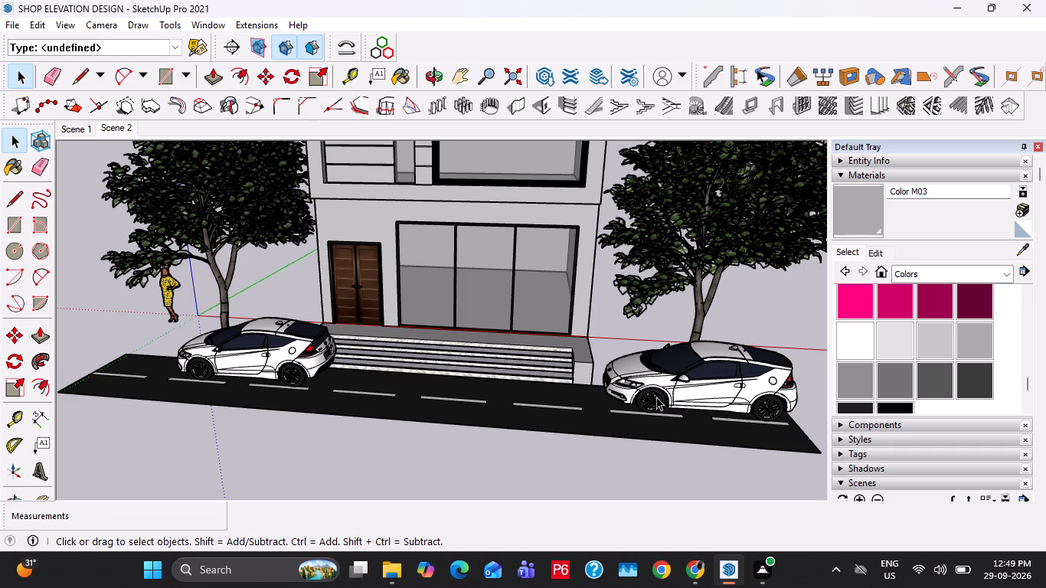
key(Escape)
key(Escape)
key(Escape)
scroll(615, 385, up, 16)
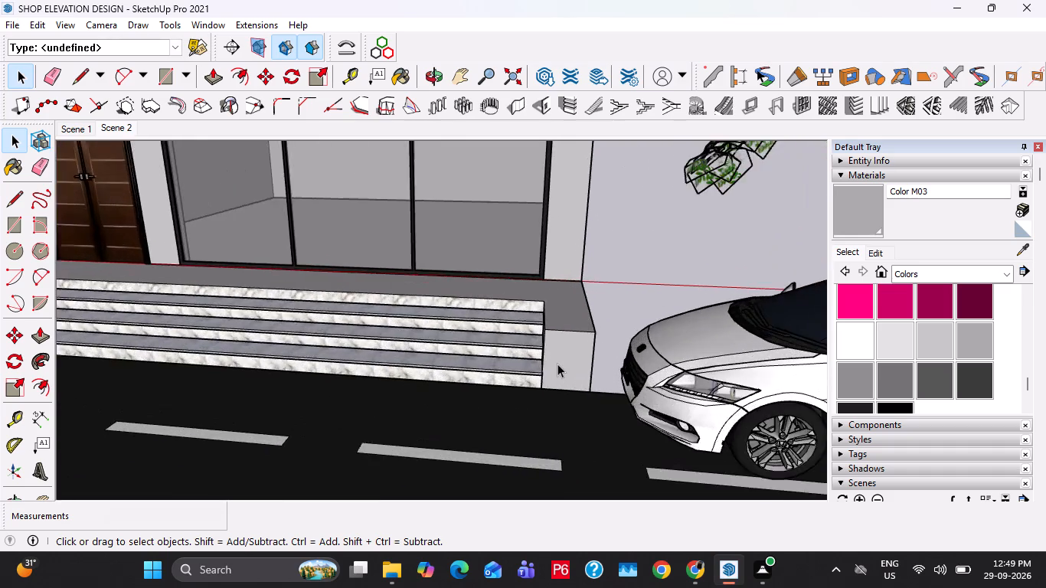
scroll(557, 364, up, 11)
middle_drag(557, 356, 590, 294)
triple_click(590, 303)
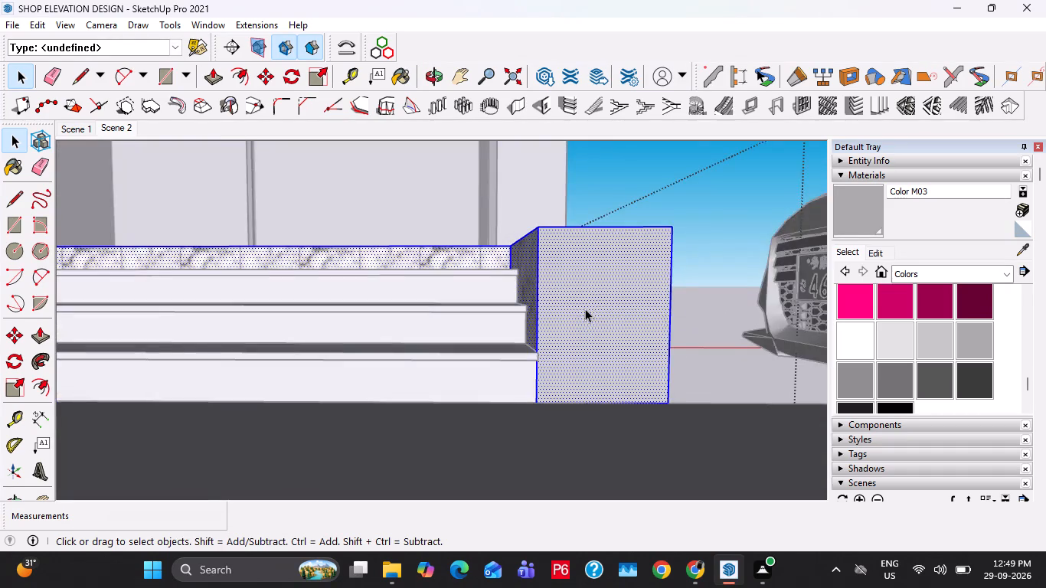
scroll(579, 315, up, 2)
key(f)
click(538, 310)
click(540, 317)
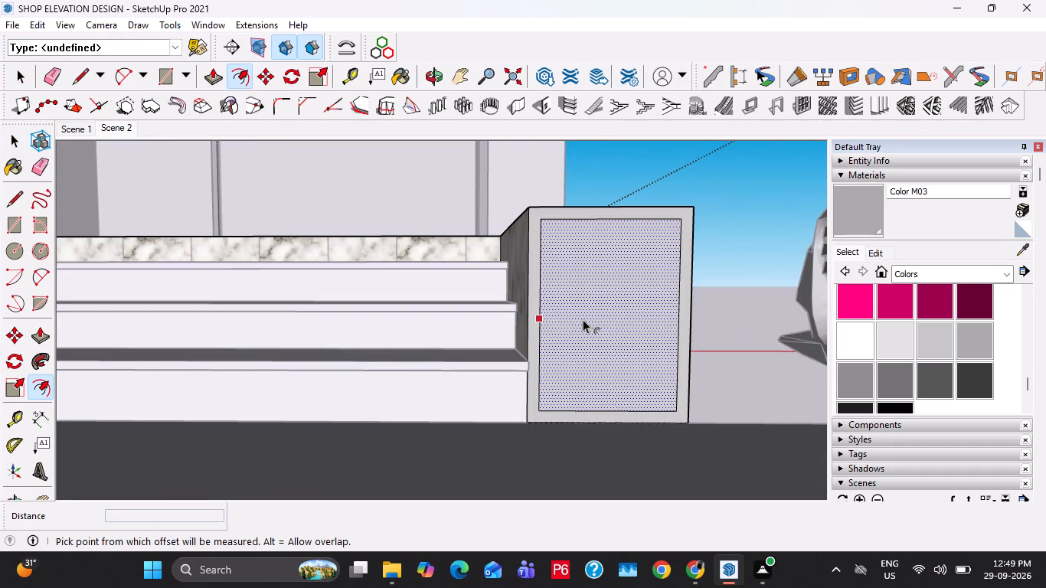
key(space)
Push/Pull the border frame on the front face of the plinth's end block beside the steps outward by 1".
scroll(574, 322, down, 11)
shift+middle_drag(441, 354, 420, 387)
scroll(554, 349, up, 3)
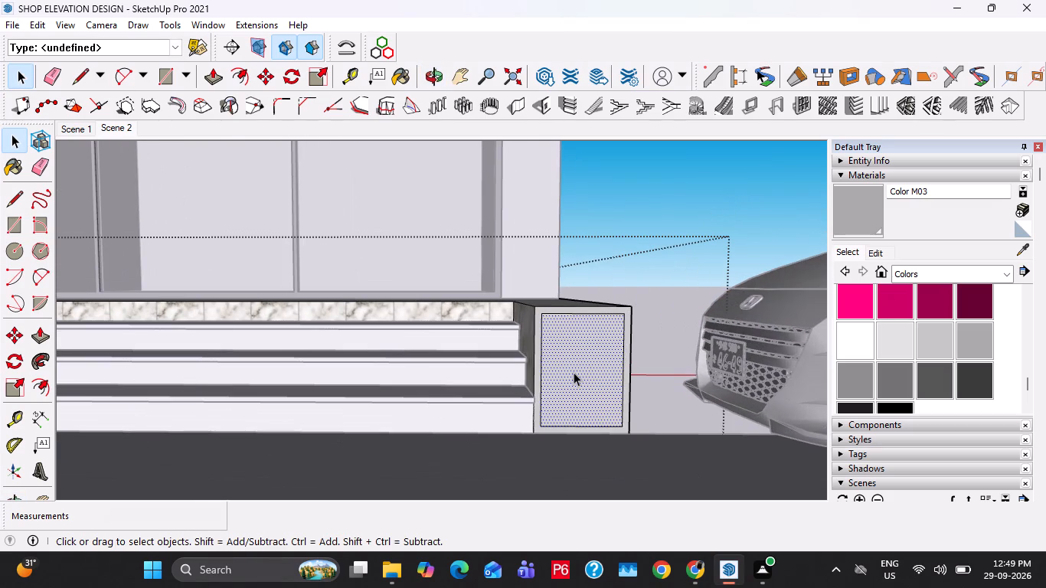
click(574, 372)
key(p)
key(space)
click(627, 319)
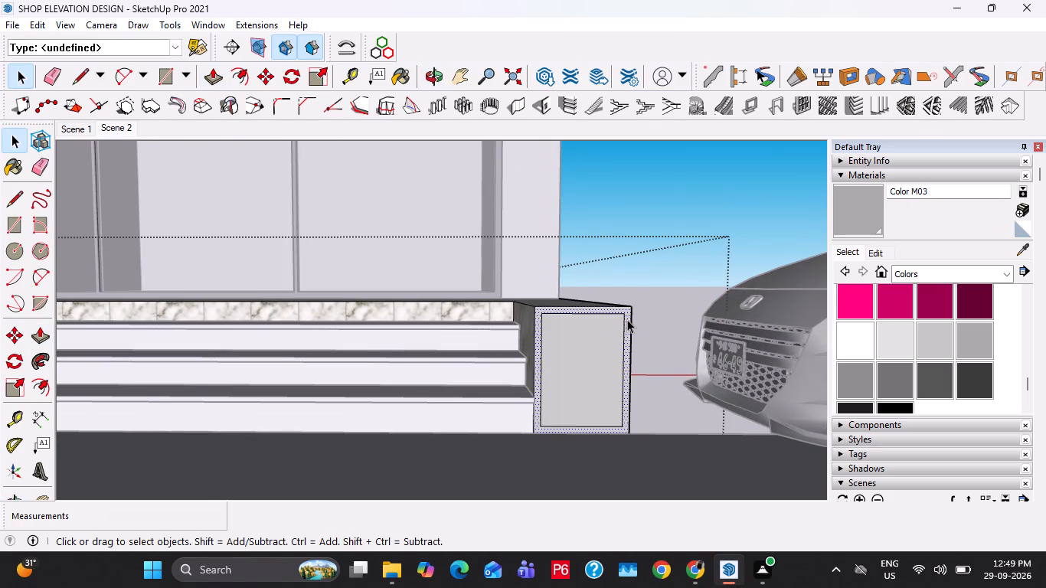
key(p)
click(627, 319)
text(1")
key(Return)
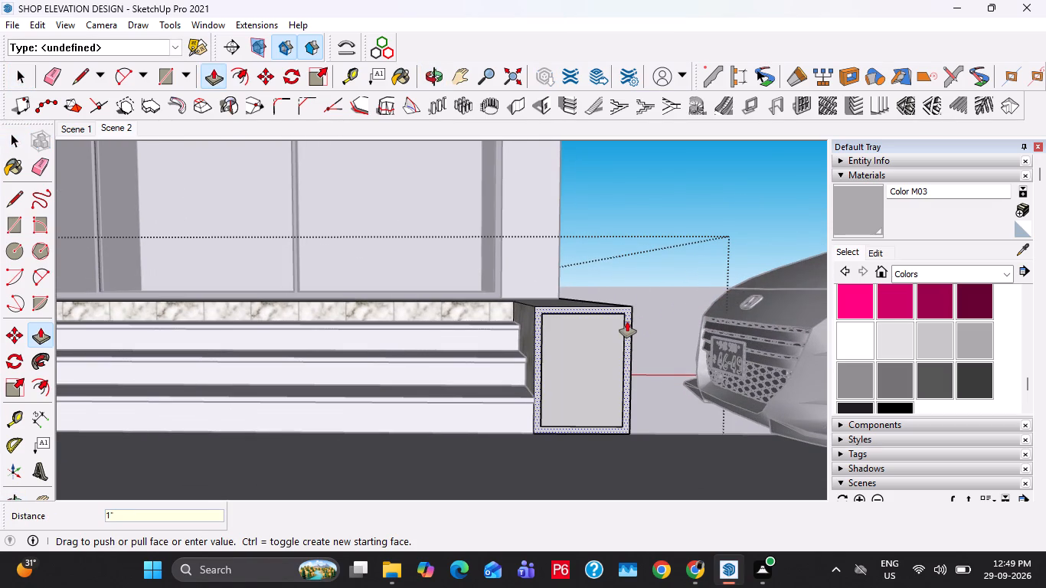
Offset the outline of the end block's recessed front panel inward to form a smaller inner rectangle.
middle_drag(570, 364, 603, 412)
scroll(588, 397, up, 8)
key(space)
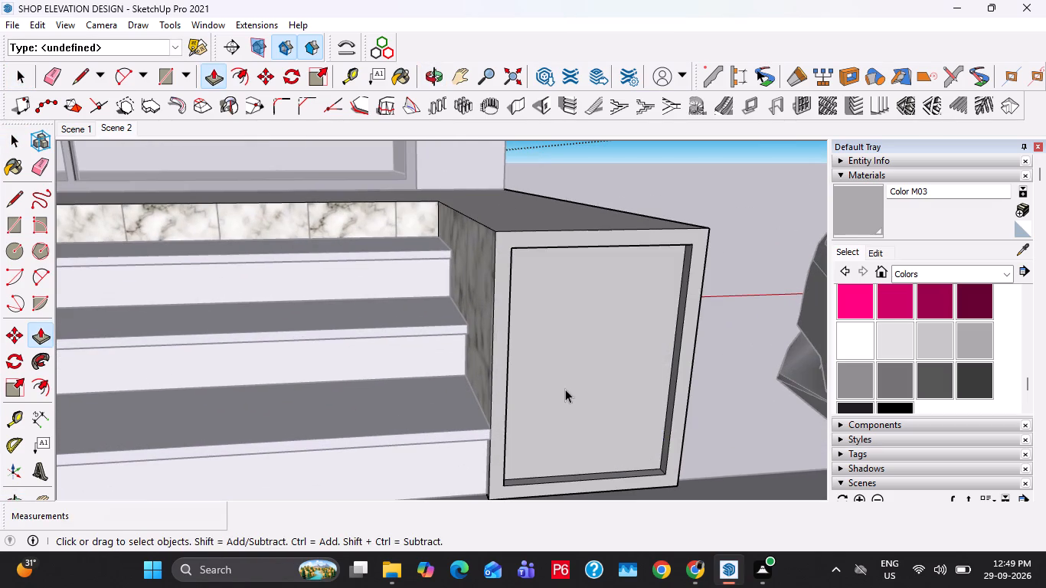
key(f)
click(552, 393)
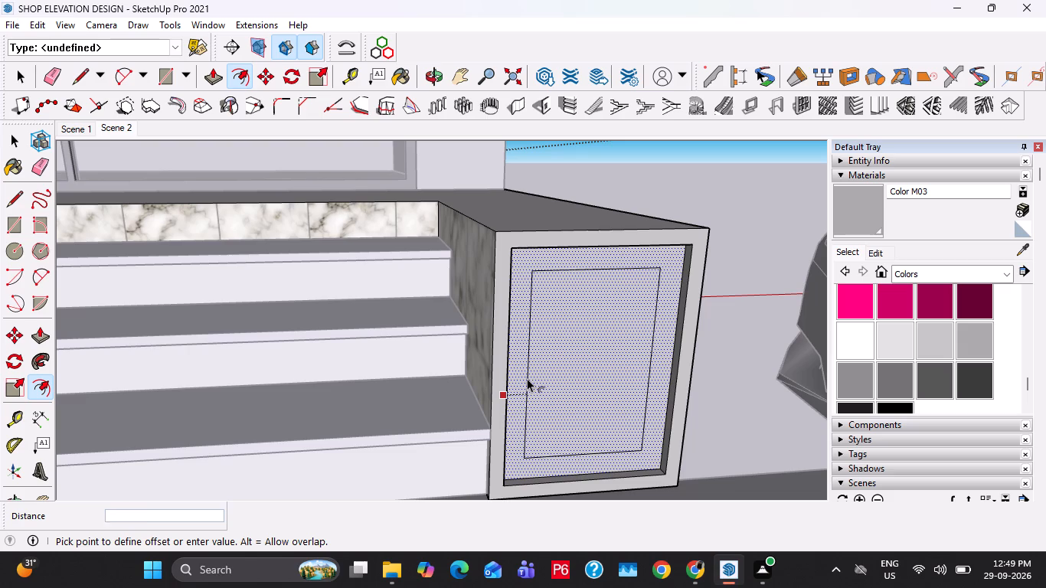
click(524, 372)
key(space)
Draw diagonal lines joining the inner rectangle's two top corners to the matching corners of the recessed panel.
scroll(603, 312, up, 5)
middle_drag(667, 263, 581, 293)
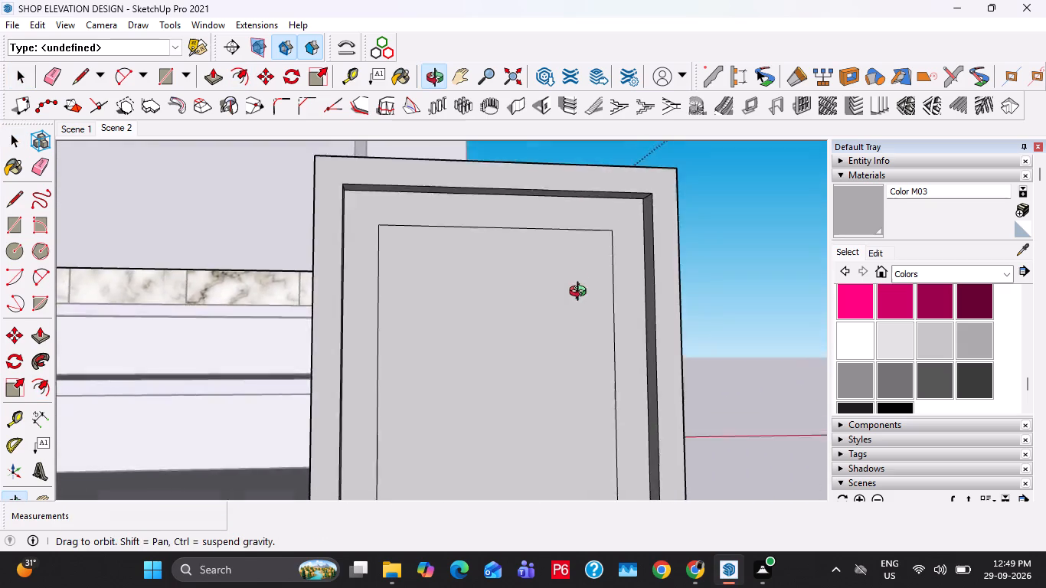
middle_drag(581, 293, 581, 290)
scroll(590, 292, up, 1)
middle_drag(593, 291, 593, 321)
key(l)
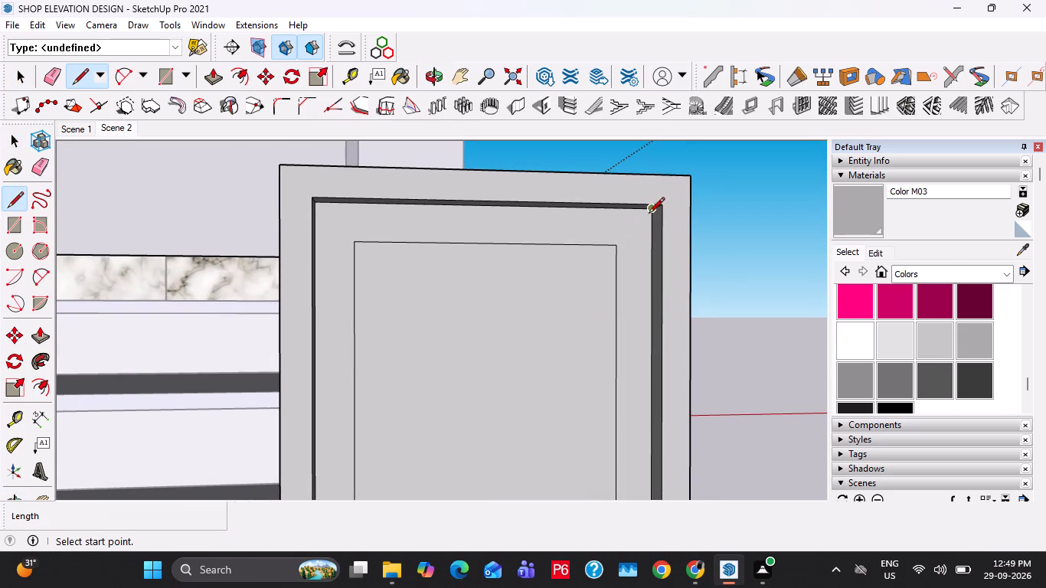
click(649, 214)
click(611, 246)
middle_drag(496, 279, 364, 296)
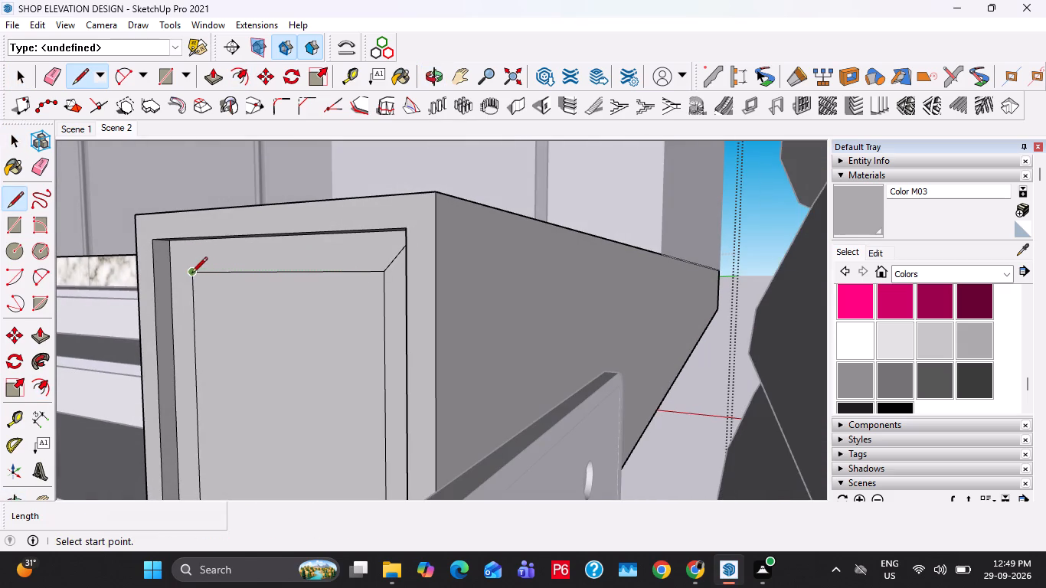
click(194, 274)
middle_drag(168, 259, 171, 220)
scroll(184, 208, up, 2)
click(179, 192)
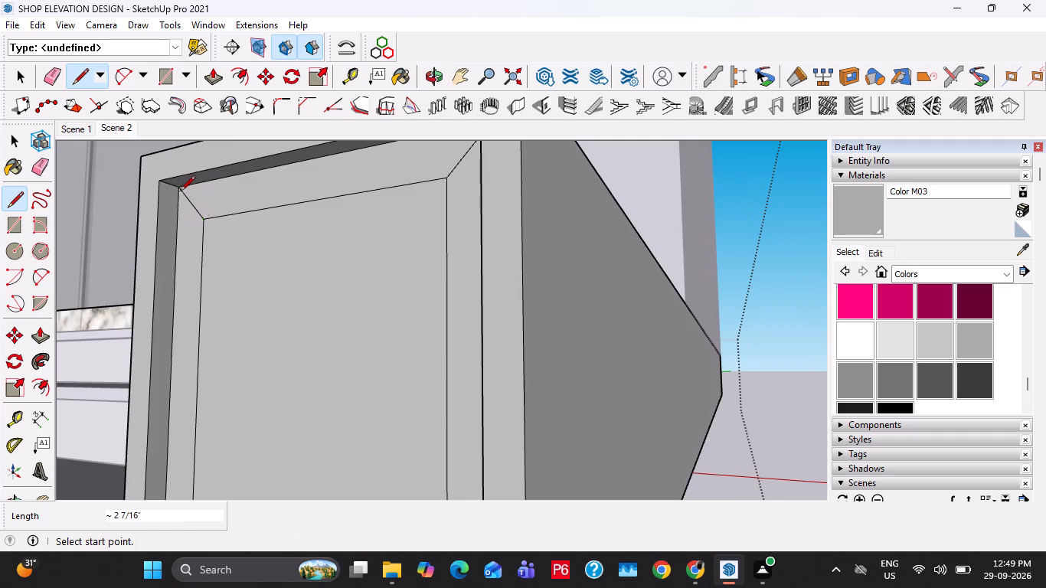
Draw diagonal lines joining the inner rectangle's two bottom corners to the matching corners of the recessed panel.
middle_drag(306, 338, 350, 260)
scroll(391, 312, down, 5)
shift+middle_drag(452, 420, 460, 317)
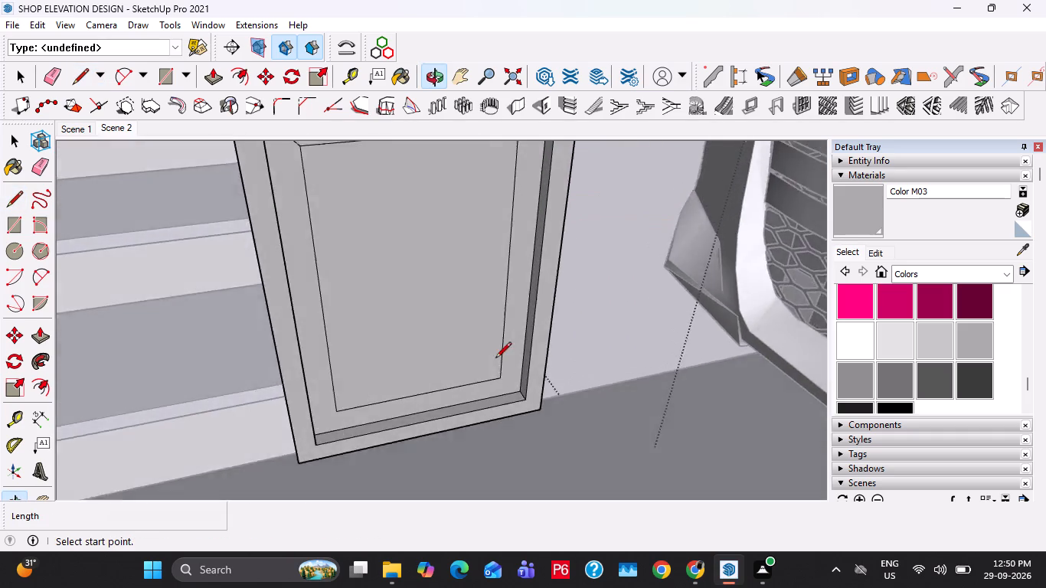
scroll(498, 369, up, 3)
click(511, 392)
key(space)
text(L)
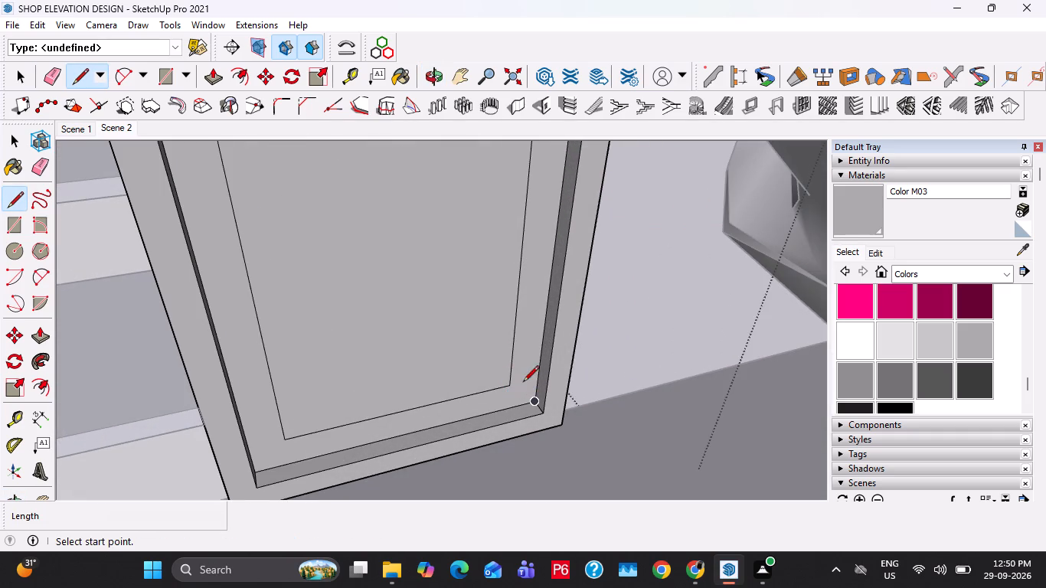
click(508, 384)
click(535, 400)
middle_drag(390, 413, 299, 413)
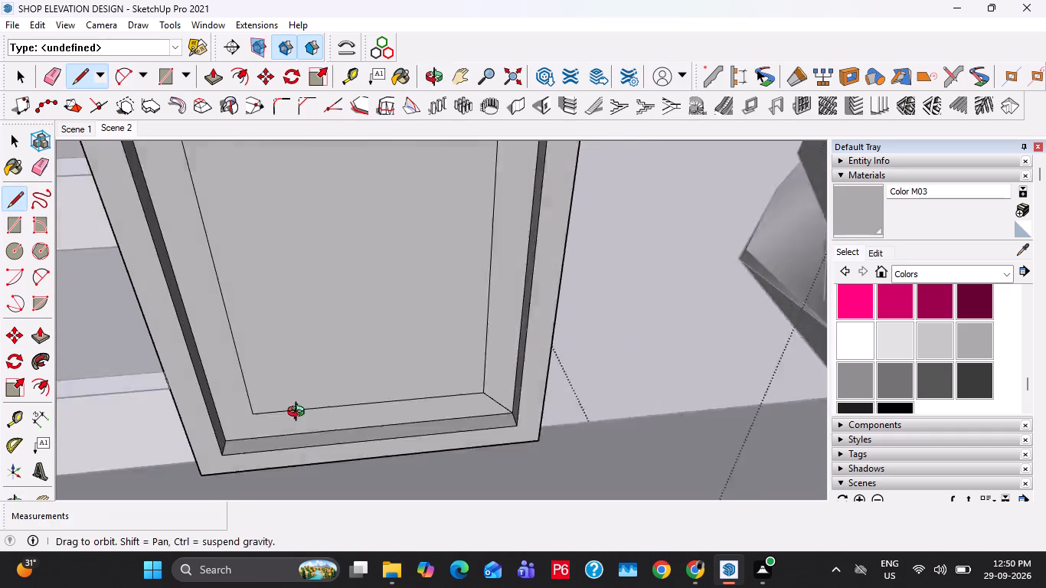
middle_drag(299, 413, 272, 408)
click(228, 371)
click(209, 387)
key(space)
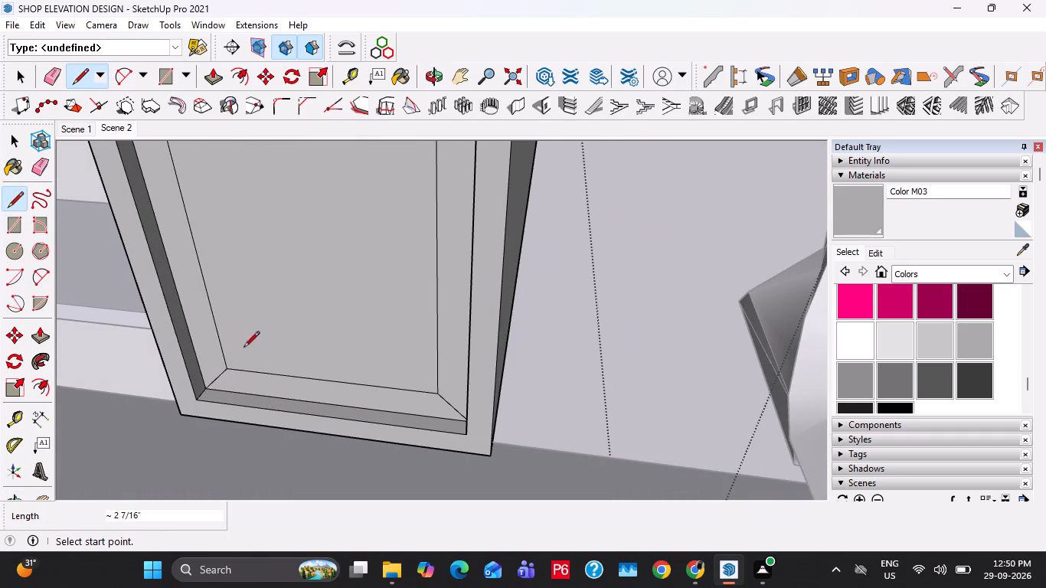
Move the inner rectangle of the end block's panel 1" forward to bevel its surround, and exit the plinth group.
double_click(270, 317)
scroll(272, 311, down, 5)
key(m)
click(404, 437)
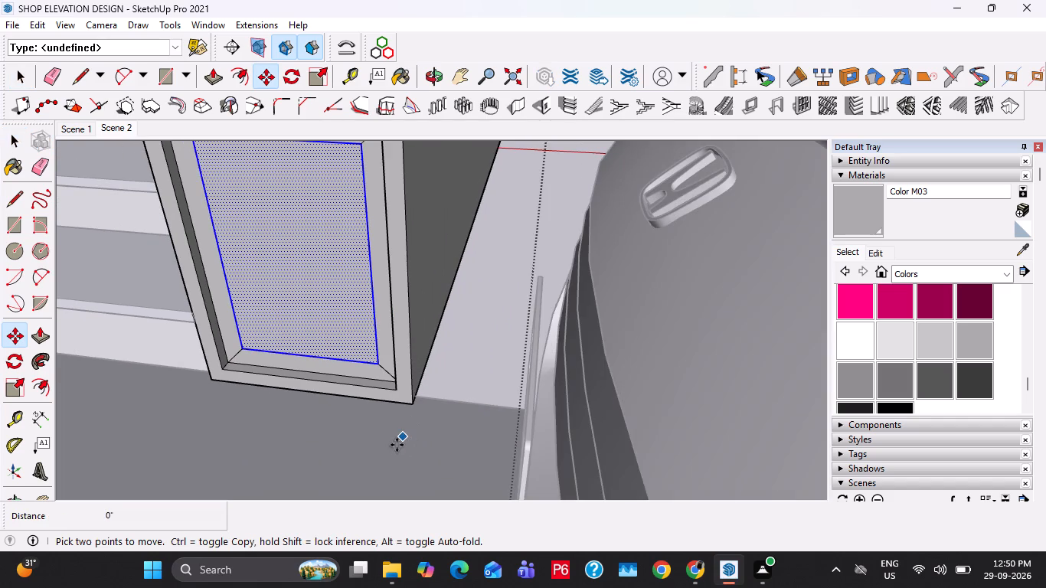
key(1)
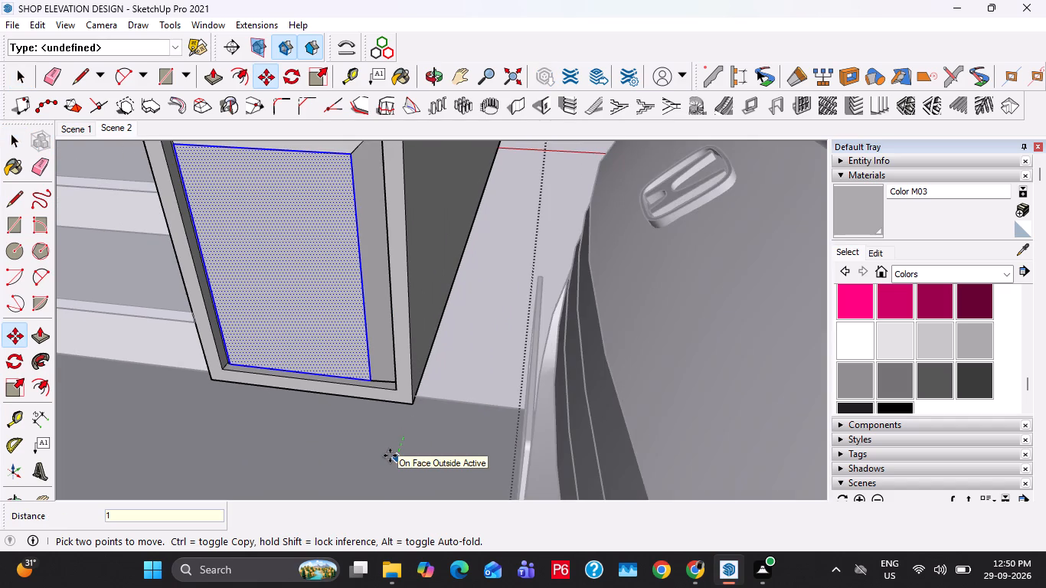
key(shift+quotedbl)
key(Return)
key(space)
middle_drag(292, 407, 397, 381)
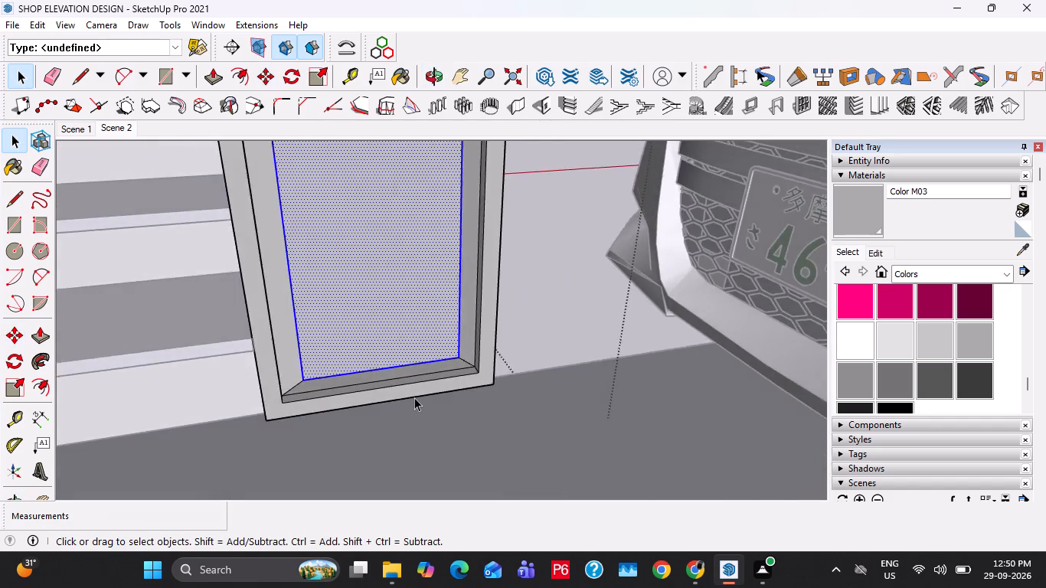
scroll(414, 397, down, 11)
key(Escape)
middle_drag(379, 273, 322, 179)
key(Escape)
Save the model with the detailed plinth end block.
scroll(403, 371, down, 5)
middle_drag(400, 377, 534, 411)
scroll(538, 408, down, 4)
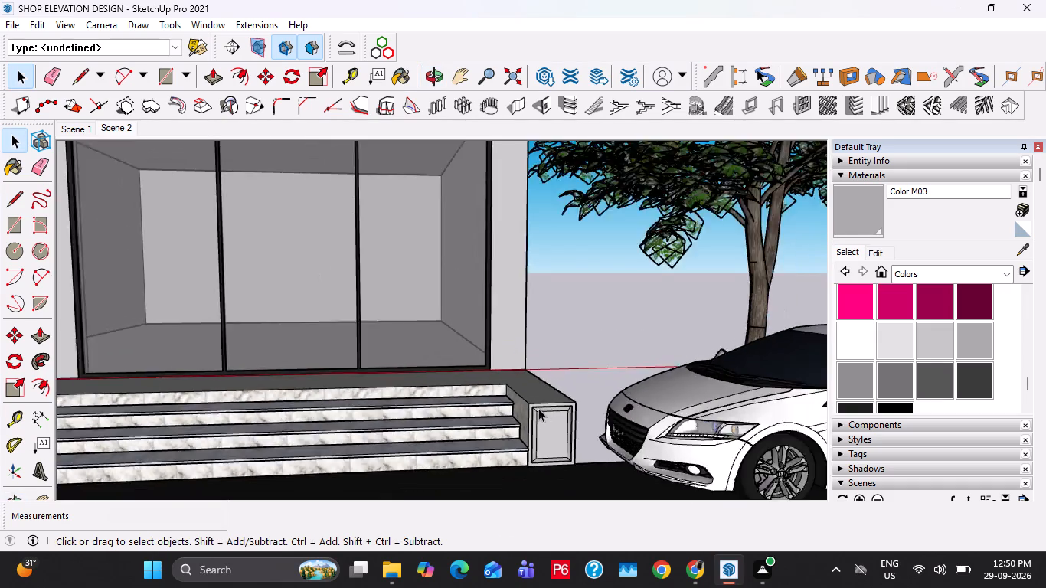
scroll(538, 408, down, 8)
shift+middle_drag(369, 331, 413, 446)
scroll(421, 430, down, 5)
key(ctrl+s)
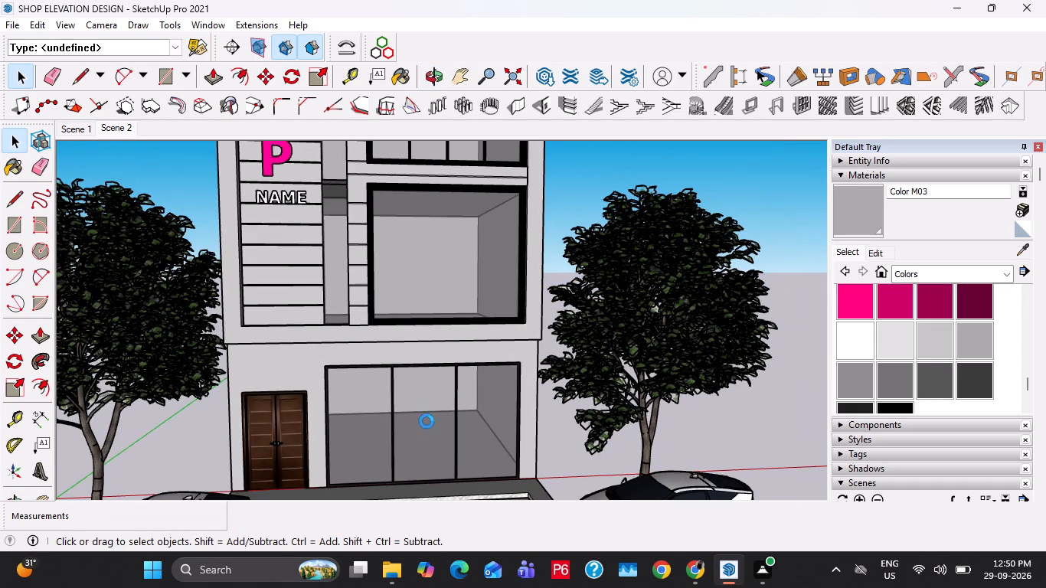
key(Escape)
key(Escape)
key(ctrl+s)
Open the rooftop pergola group and paint its door-side outer wall, front fascia, top rim and leg with Color M02.
scroll(409, 425, down, 7)
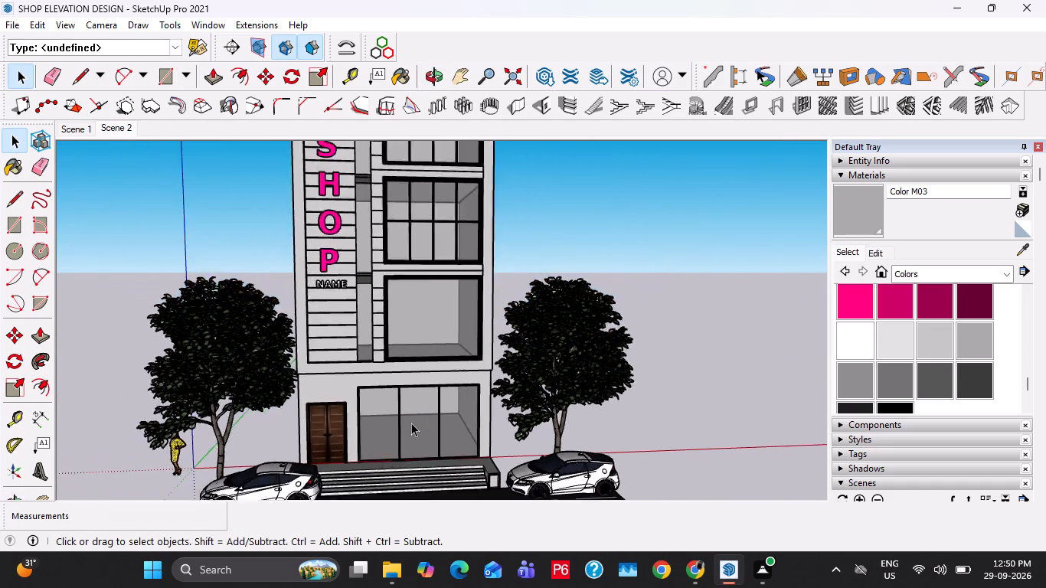
scroll(411, 423, down, 4)
middle_drag(409, 394, 719, 572)
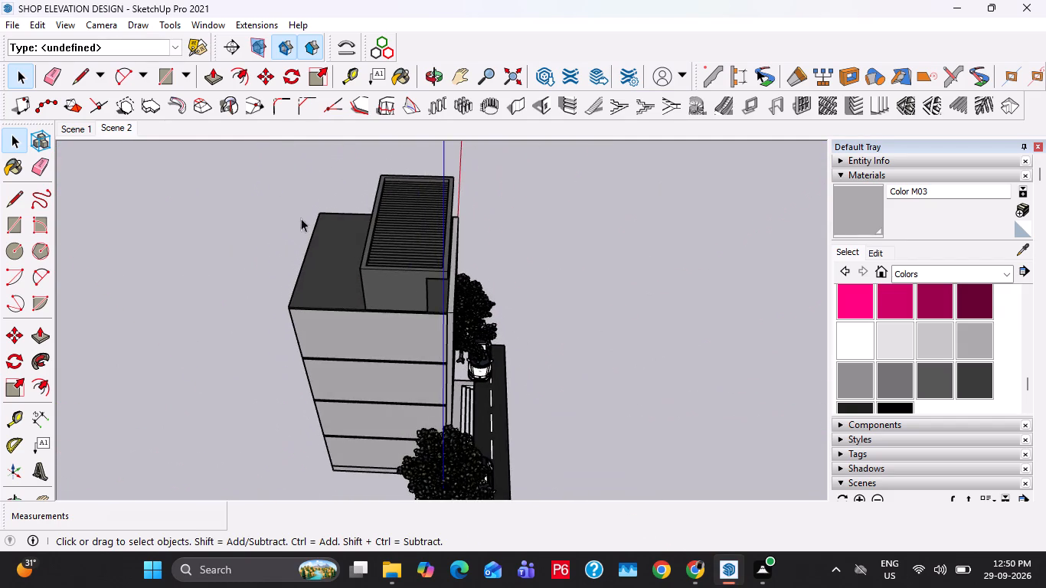
scroll(368, 256, up, 17)
double_click(457, 355)
click(452, 366)
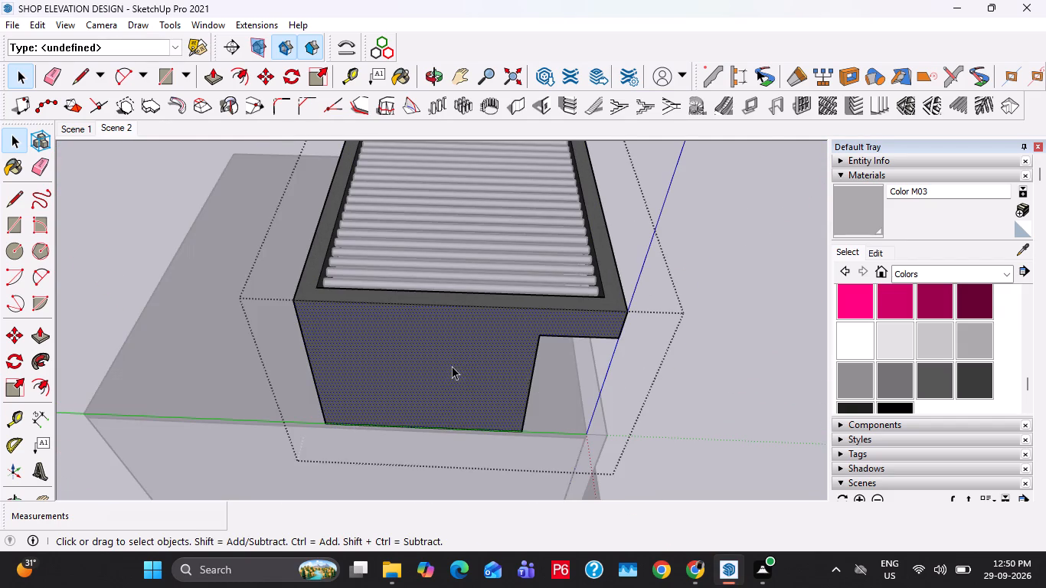
click(931, 338)
click(505, 336)
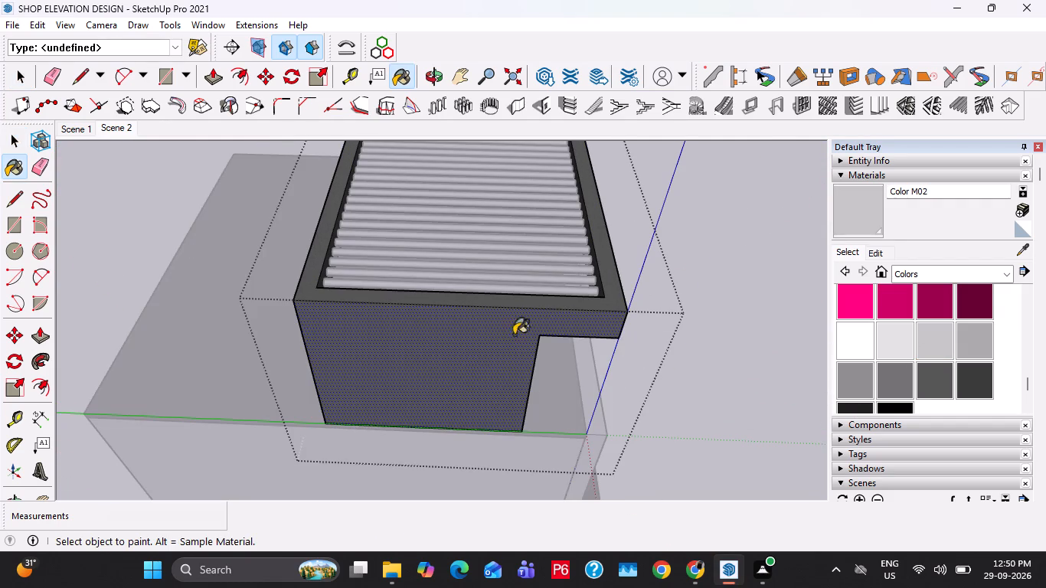
middle_drag(577, 328, 283, 290)
click(427, 345)
click(393, 343)
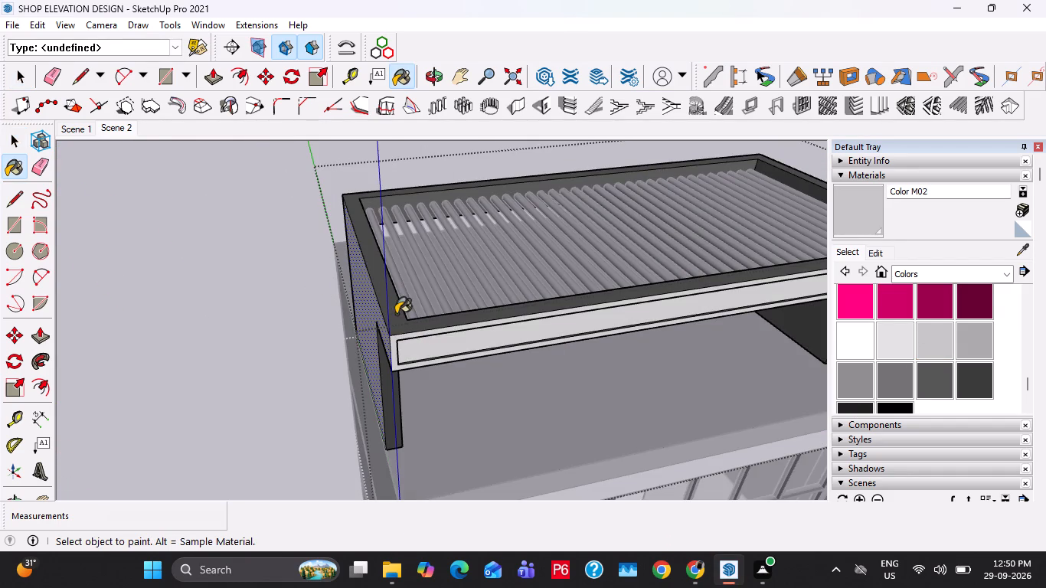
click(396, 314)
click(395, 385)
Paint the pergola's leg and outer wall on the side away from the door, plus the front fascia groove, with Color M02.
scroll(338, 342, up, 1)
scroll(338, 341, down, 5)
shift+middle_drag(557, 328, 263, 376)
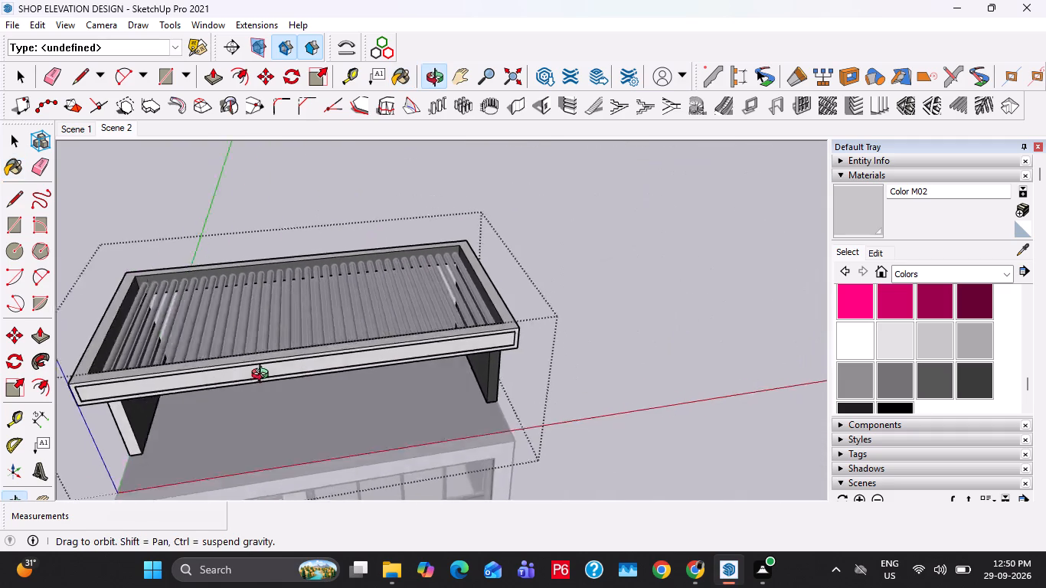
shift+middle_drag(263, 376, 253, 334)
click(486, 378)
click(493, 367)
middle_drag(499, 335, 279, 328)
scroll(515, 349, up, 3)
click(521, 351)
scroll(363, 314, up, 14)
double_click(362, 349)
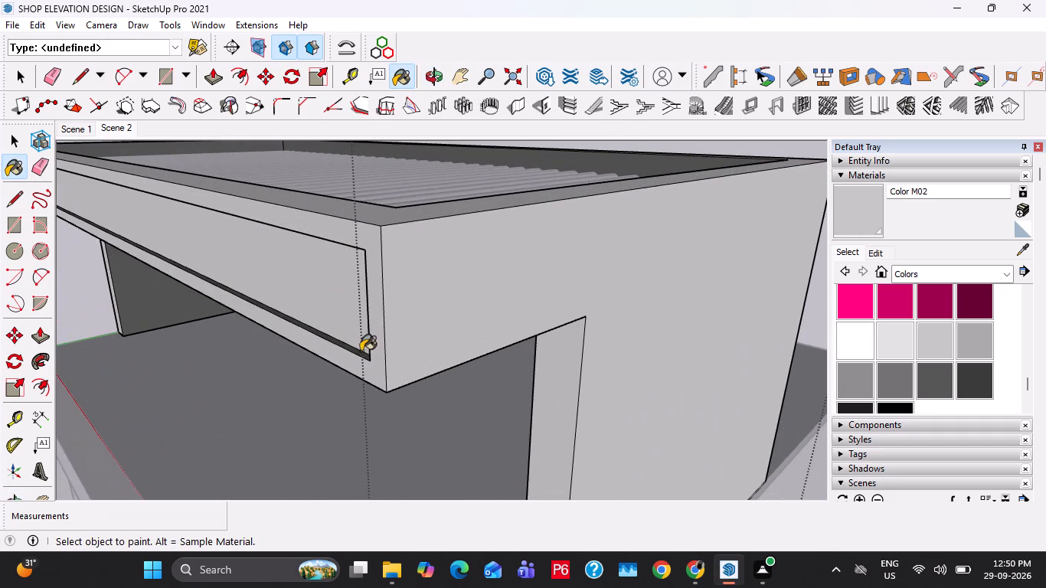
scroll(359, 351, down, 10)
click(565, 234)
Paint the inner faces of the pergola's top frame and its rear beam and rear leg faces with Color M02.
middle_drag(563, 242, 512, 279)
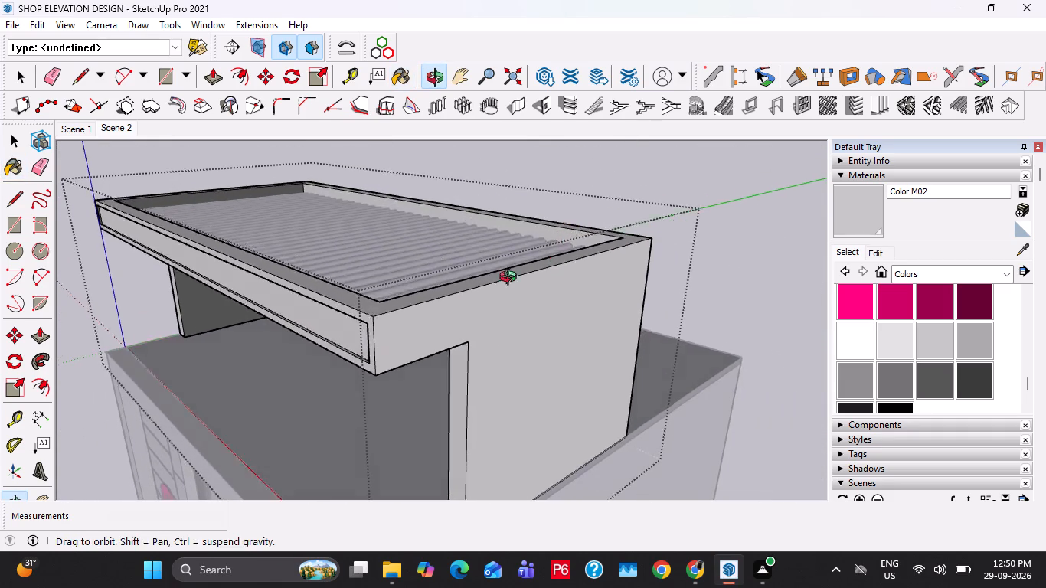
middle_drag(512, 279, 235, 342)
click(260, 202)
middle_drag(406, 254, 206, 353)
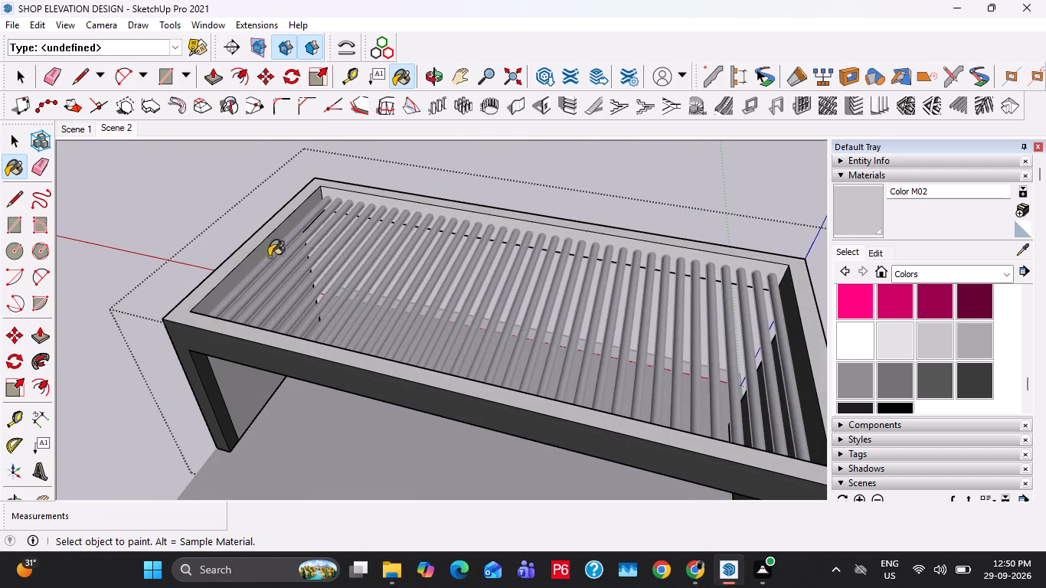
click(269, 249)
middle_drag(524, 347, 639, 354)
click(751, 264)
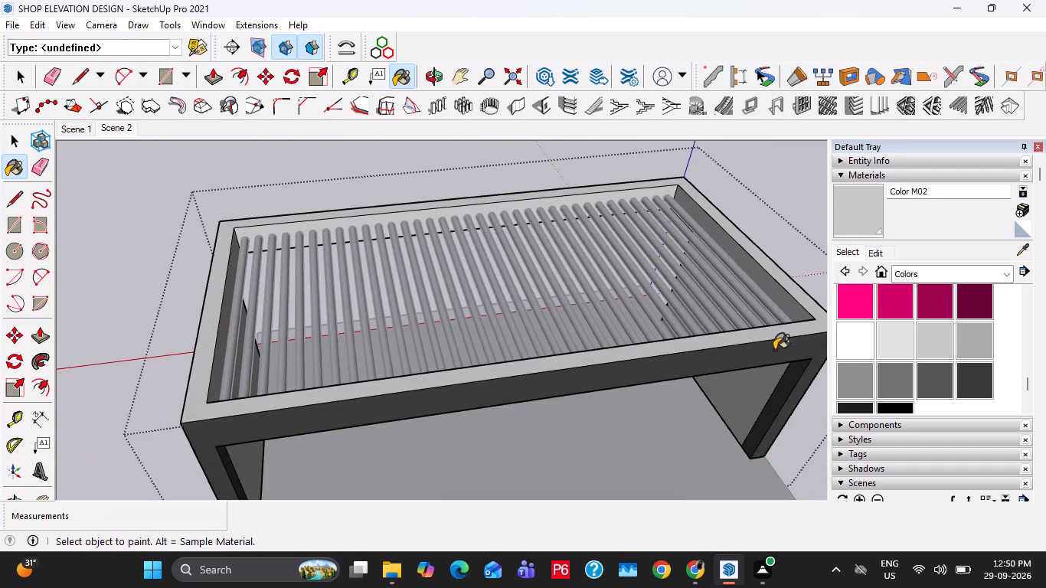
click(776, 353)
scroll(693, 370, down, 2)
click(754, 420)
middle_drag(669, 414, 446, 356)
click(248, 350)
Paint the undersides of the pergola's beams with Color M02.
middle_drag(247, 338, 724, 324)
middle_drag(345, 413, 831, 321)
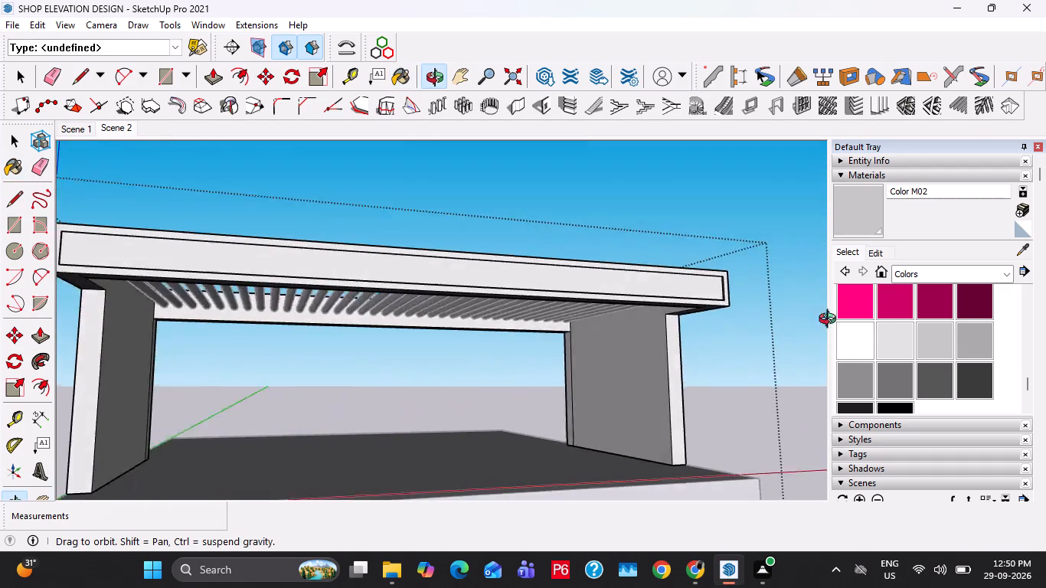
middle_drag(831, 321, 880, 323)
scroll(663, 316, up, 9)
middle_drag(662, 306, 651, 207)
click(701, 283)
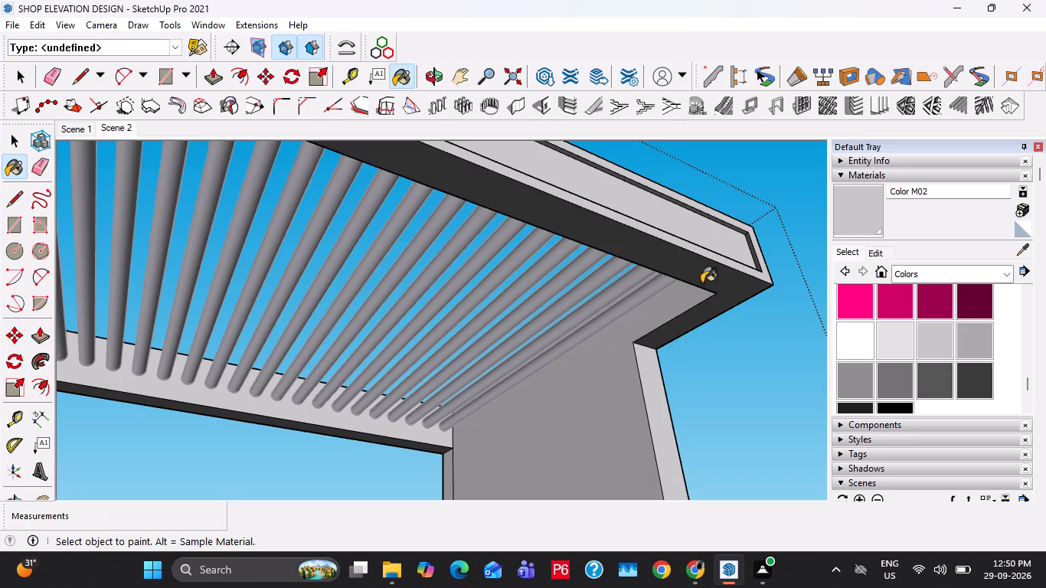
middle_drag(615, 340, 581, 250)
middle_drag(464, 407, 469, 534)
scroll(469, 531, up, 1)
shift+middle_drag(541, 271, 509, 512)
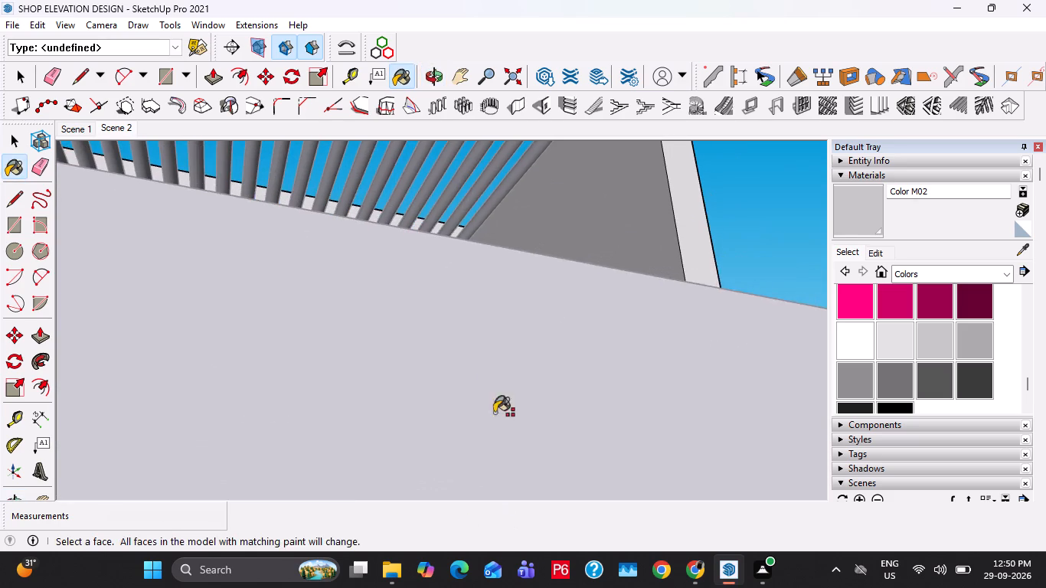
shift+middle_drag(485, 322, 508, 472)
scroll(434, 254, up, 7)
click(472, 310)
Erase the vertical edge near the rear of the inner face of the pergola's door-side wall.
middle_drag(446, 295, 891, 392)
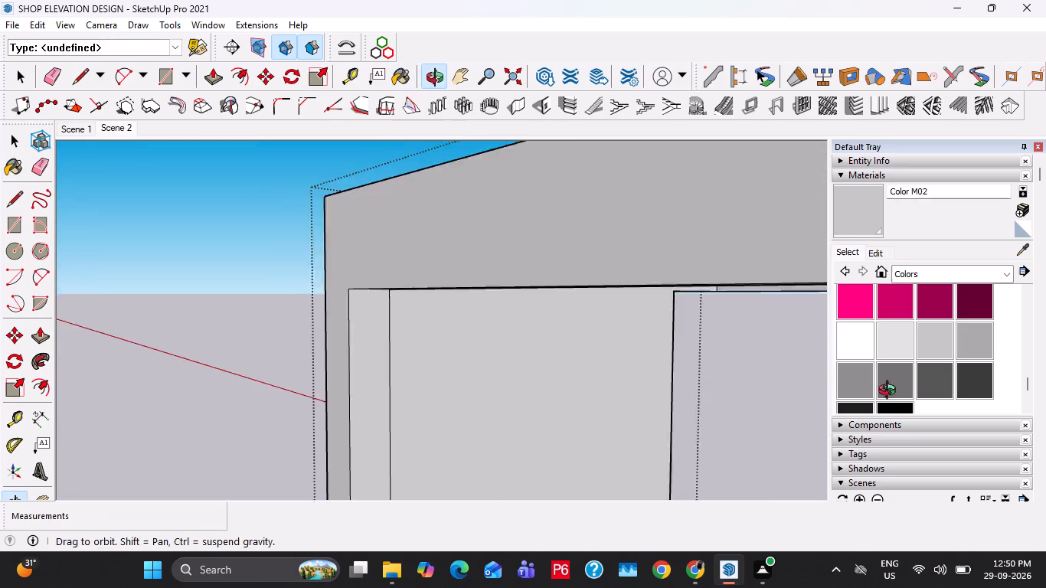
middle_drag(891, 392, 898, 394)
scroll(534, 320, down, 14)
shift+middle_drag(706, 367, 341, 328)
middle_drag(430, 354, 700, 355)
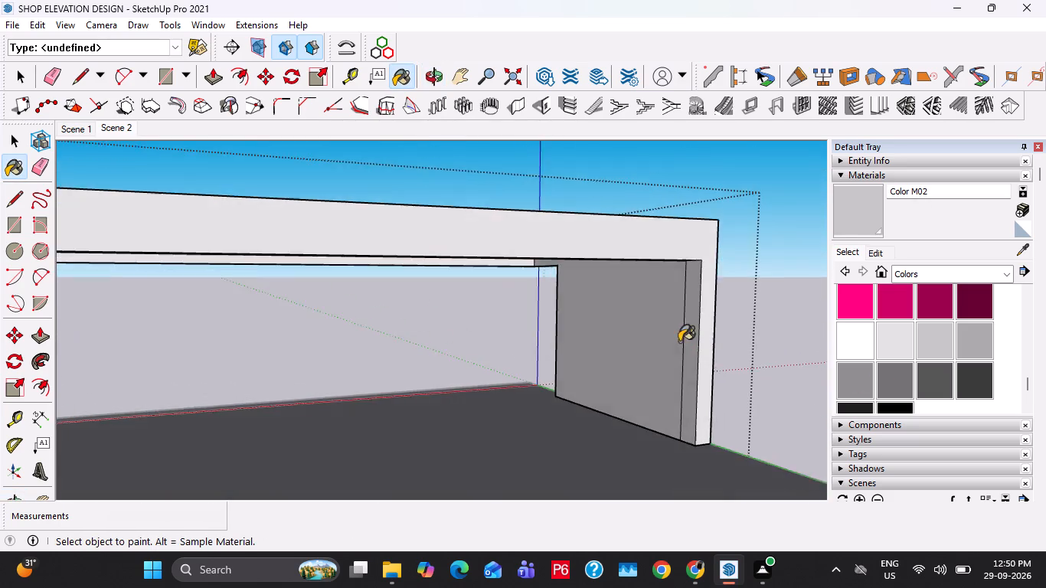
scroll(675, 325, up, 5)
middle_drag(662, 322, 756, 273)
middle_drag(551, 289, 597, 283)
key(e)
drag(680, 342, 682, 348)
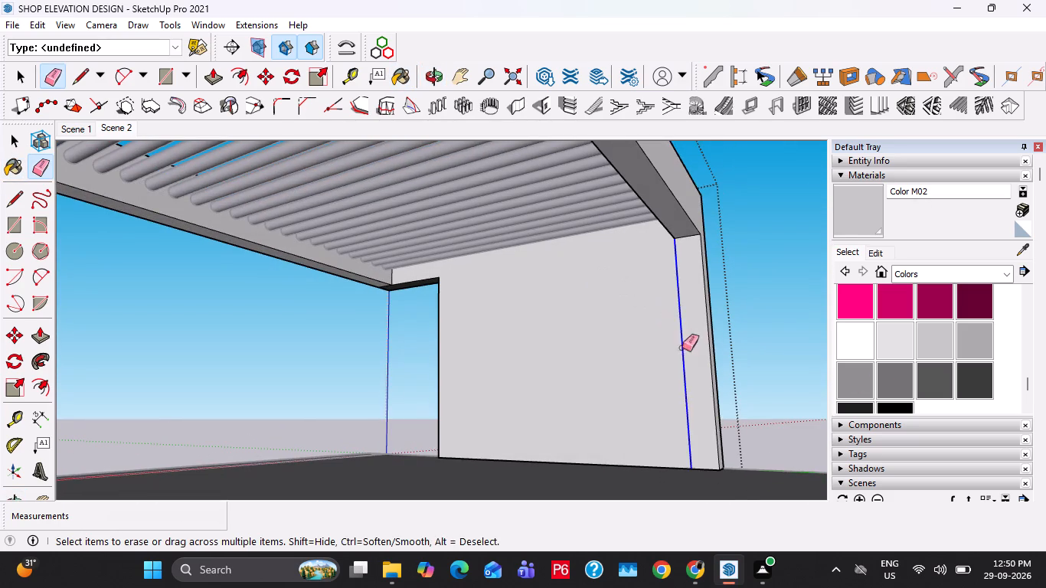
Finish erasing the vertical edge near the rear of the inner face of the pergola's door-side wall.
drag(682, 348, 685, 351)
scroll(572, 337, down, 1)
middle_drag(583, 338, 852, 352)
middle_drag(472, 295, 622, 299)
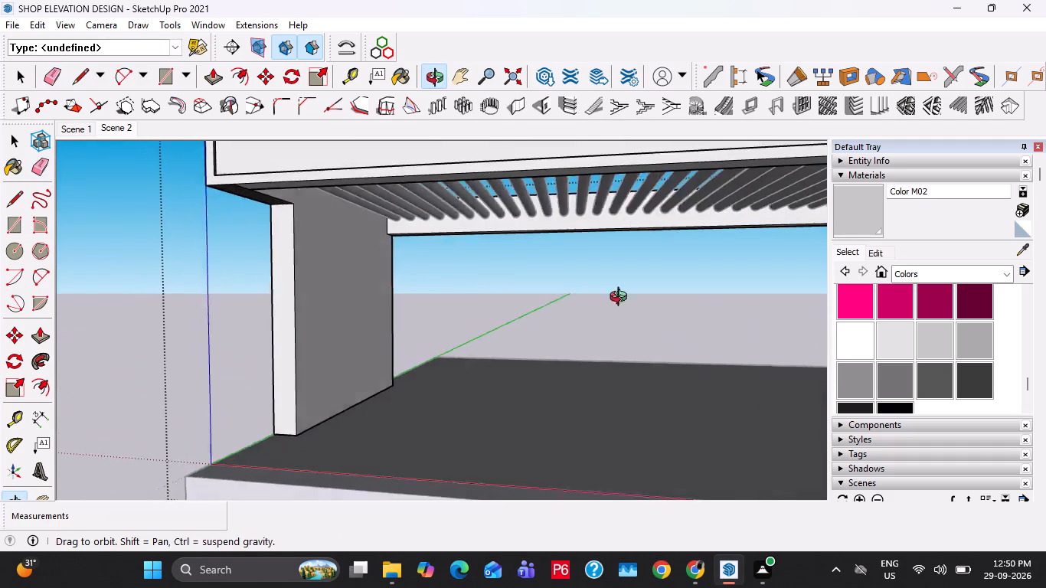
middle_drag(622, 299, 623, 299)
scroll(363, 300, down, 6)
key(space)
key(space)
key(Escape)
key(Escape)
Paint the top face of the roof slab under the pergola with Color M02.
scroll(427, 338, down, 5)
middle_drag(449, 332, 531, 396)
scroll(498, 365, down, 3)
middle_drag(514, 417, 508, 410)
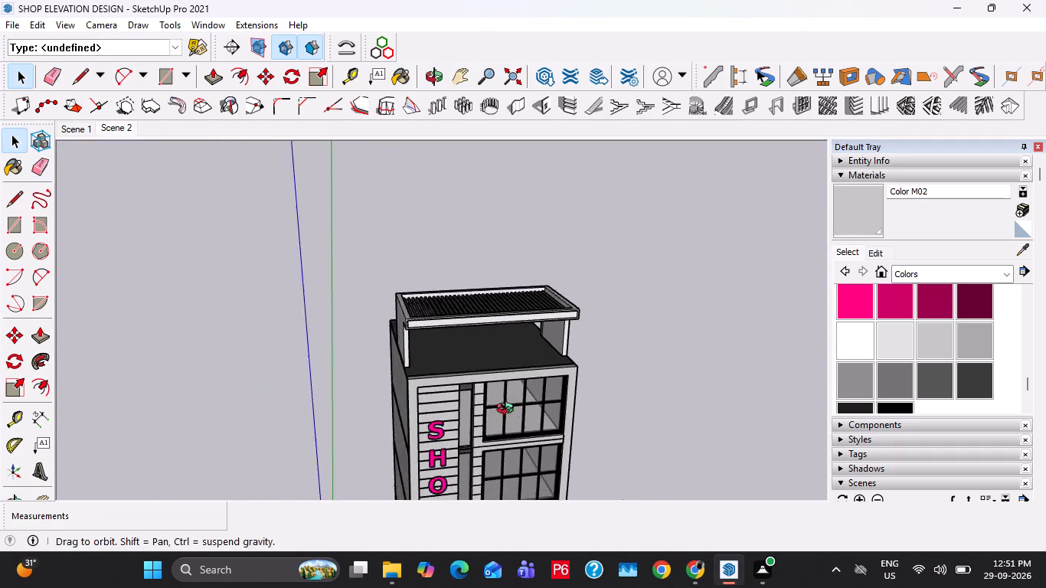
middle_drag(508, 410, 450, 312)
middle_drag(439, 313, 396, 335)
double_click(430, 251)
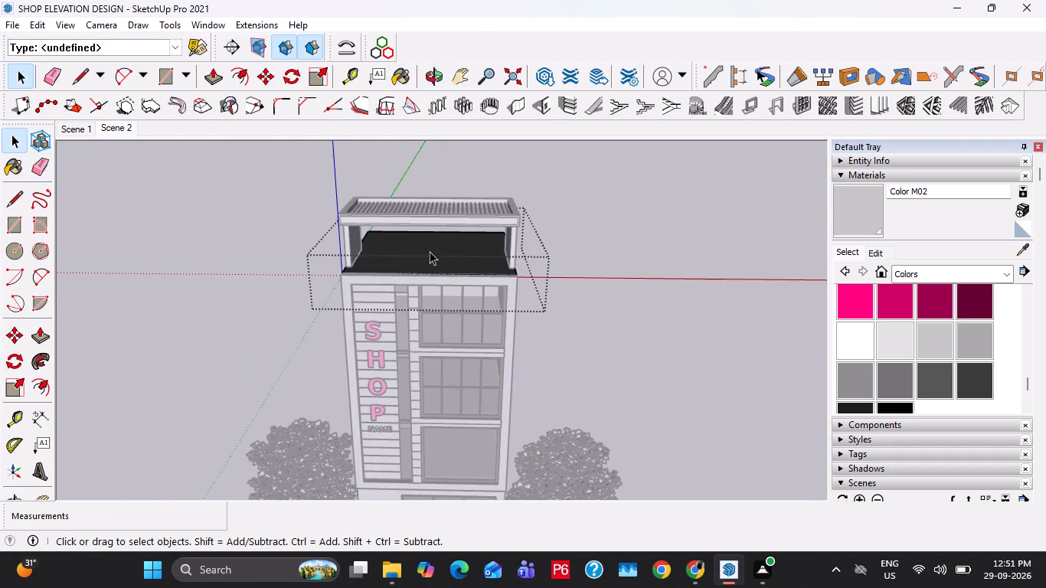
click(488, 250)
click(865, 215)
drag(532, 253, 515, 250)
click(456, 247)
key(space)
key(Escape)
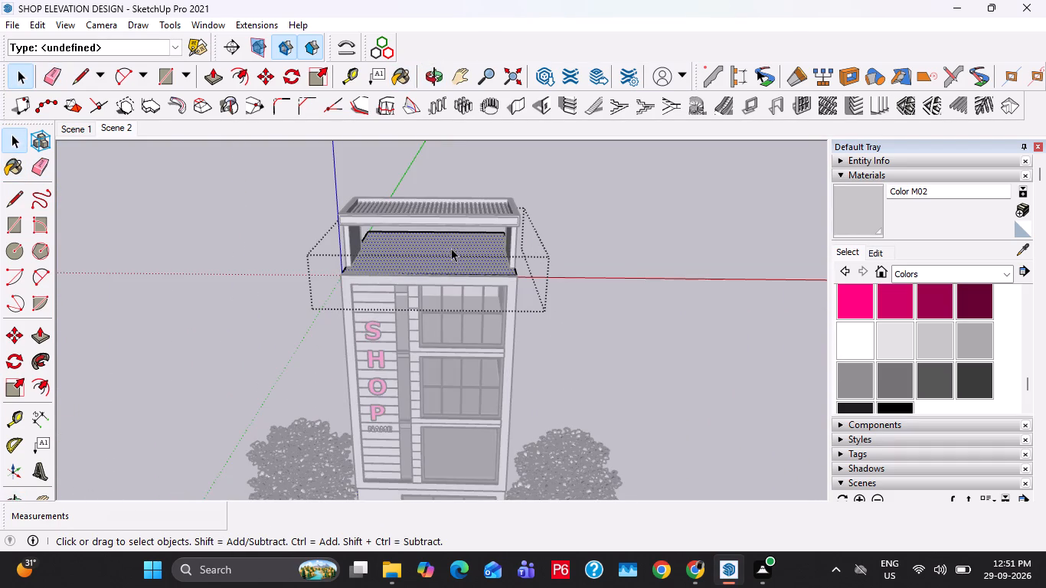
key(space)
key(Escape)
key(Escape)
key(Escape)
key(Escape)
key(Escape)
key(Escape)
key(Escape)
key(Escape)
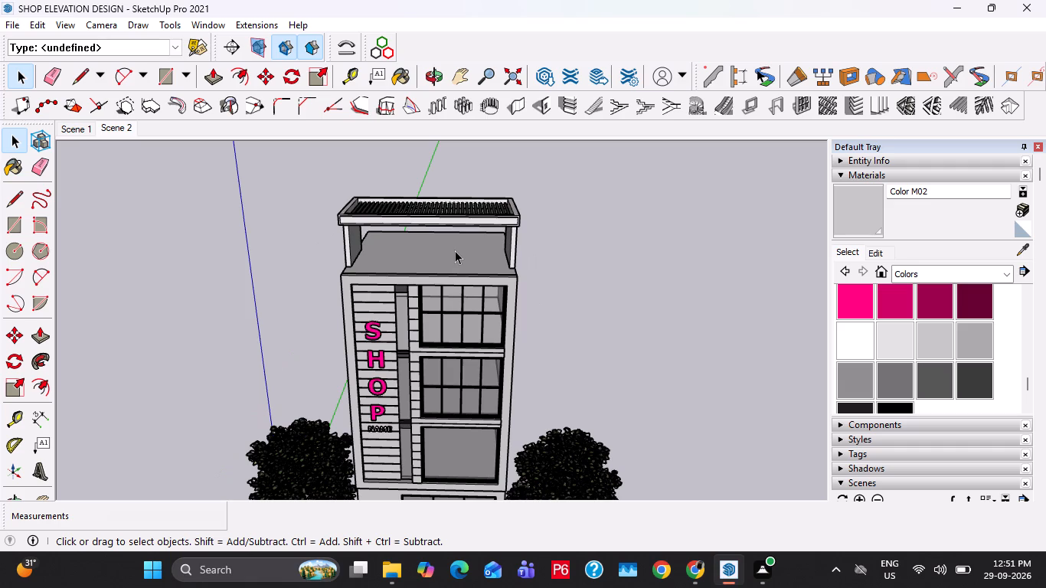
key(space)
Paint the rear edge face and both side edge faces of the roof slab with Color M02.
middle_drag(474, 281, 519, 502)
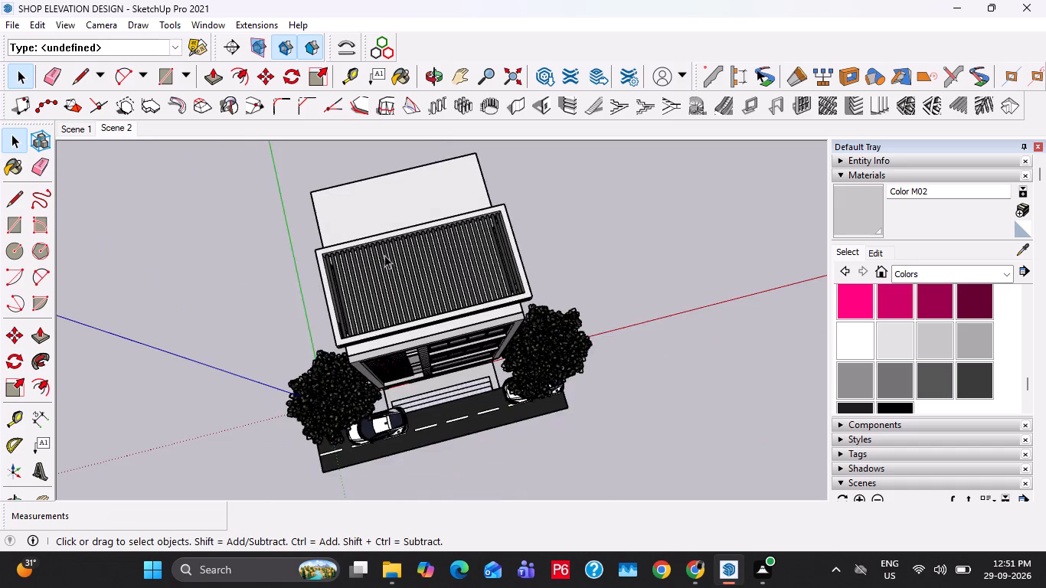
scroll(384, 255, up, 13)
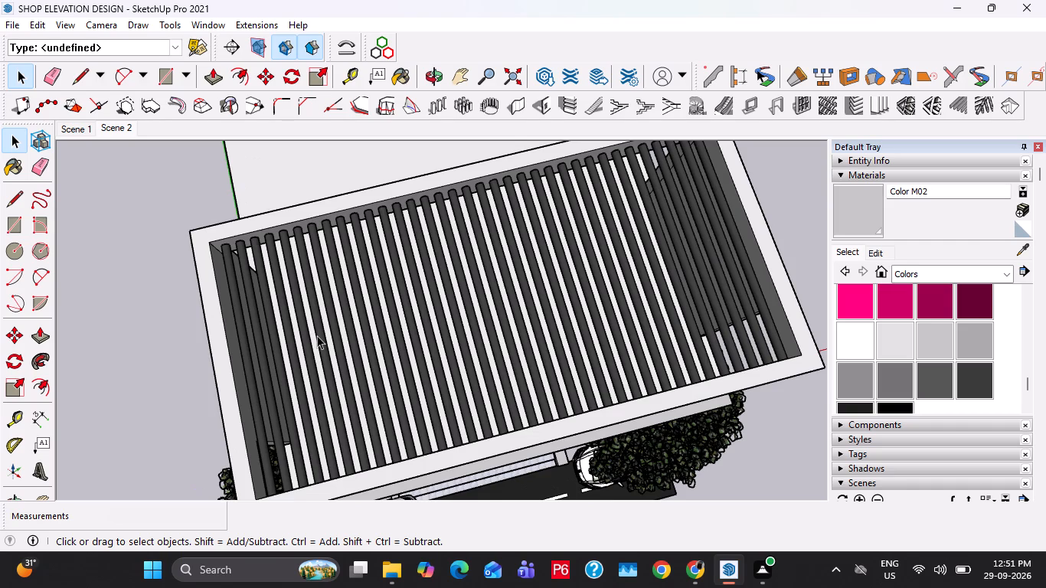
middle_drag(465, 325, 724, 251)
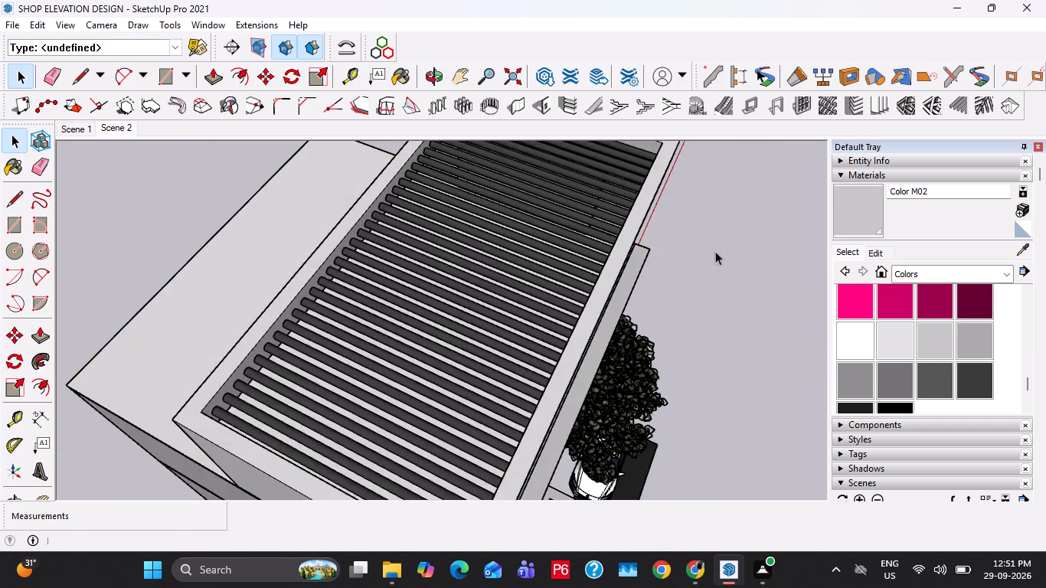
middle_drag(375, 338, 531, 259)
scroll(603, 318, down, 5)
middle_drag(489, 375, 752, 206)
middle_drag(435, 392, 508, 363)
scroll(509, 358, up, 16)
double_click(544, 371)
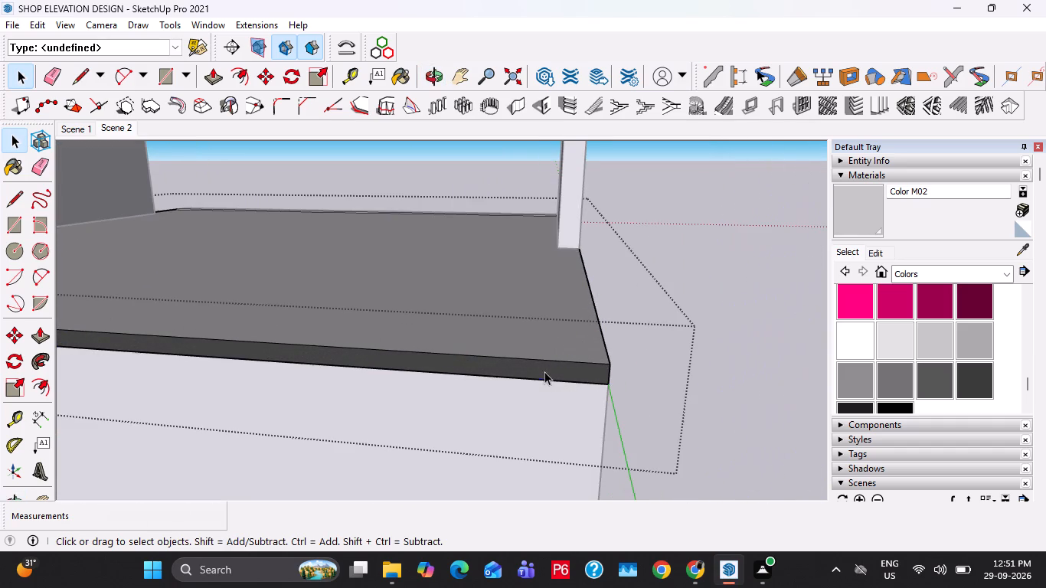
click(552, 369)
click(855, 205)
click(587, 371)
middle_drag(642, 348, 476, 345)
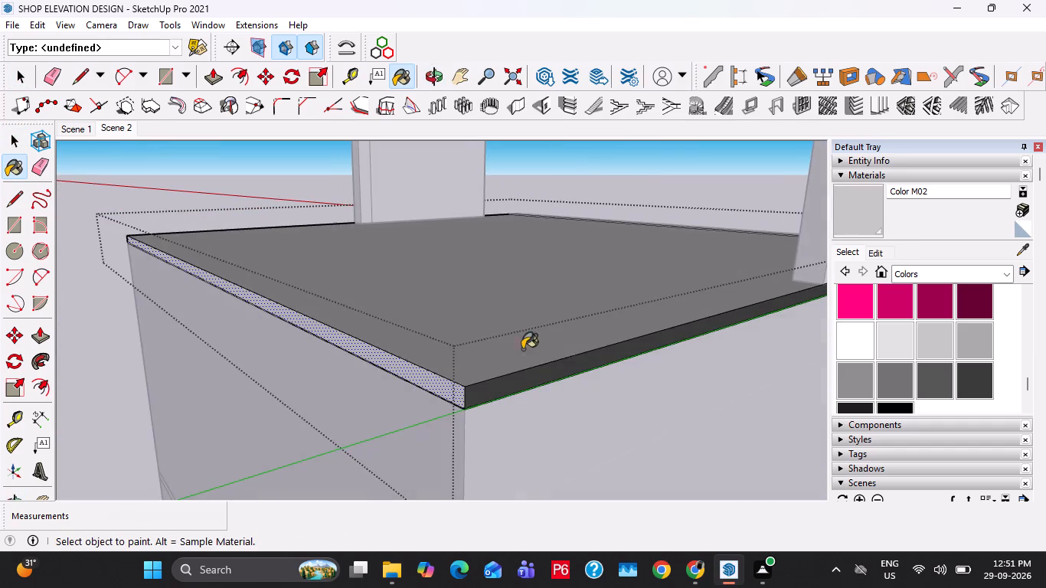
click(550, 375)
scroll(556, 397, down, 4)
middle_drag(144, 325, 669, 351)
click(635, 339)
middle_drag(659, 346, 635, 342)
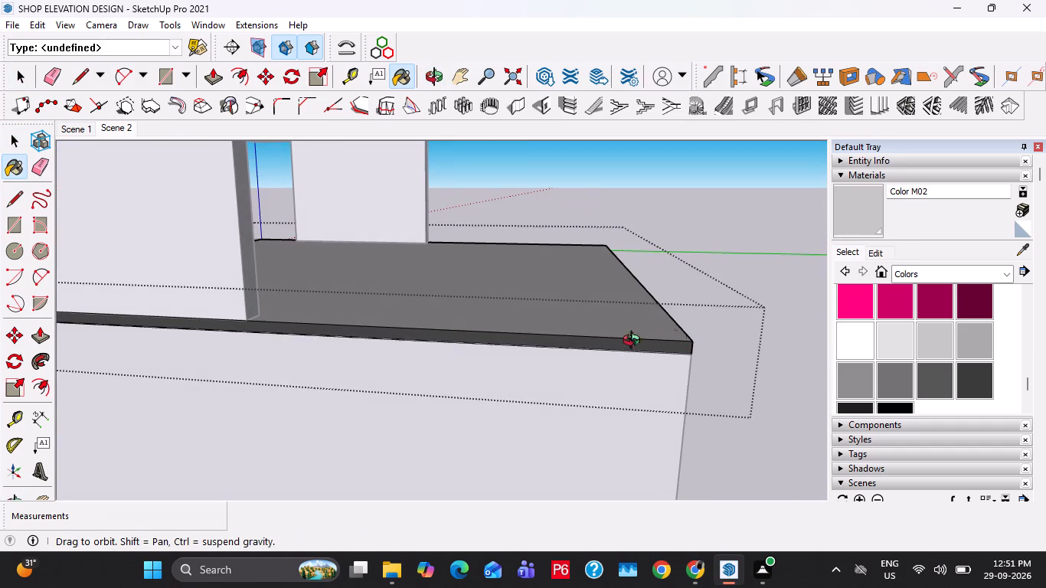
middle_drag(635, 342, 508, 316)
click(650, 366)
scroll(462, 341, down, 4)
middle_drag(173, 341, 545, 367)
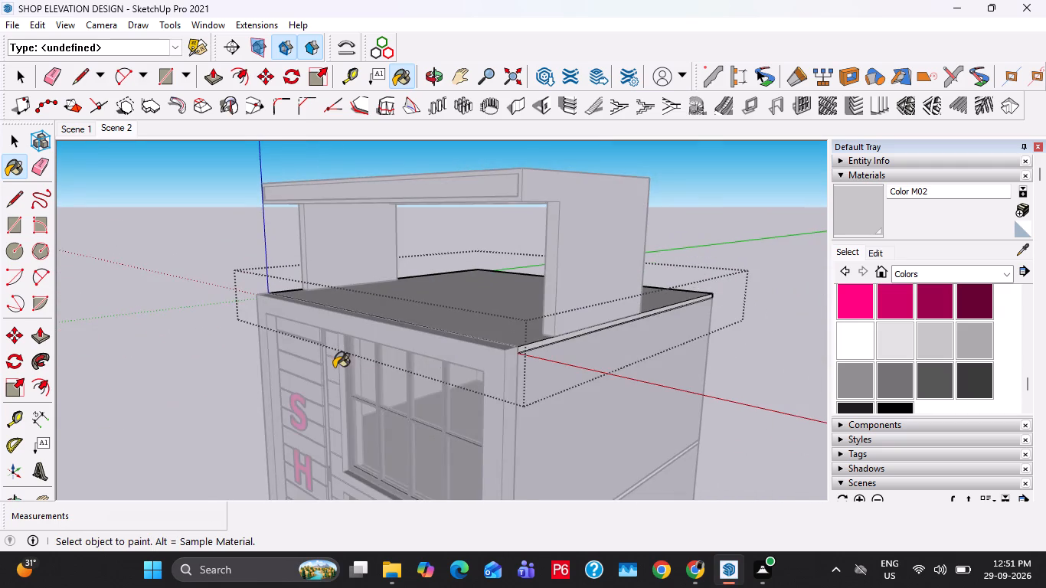
scroll(483, 339, up, 10)
middle_drag(245, 309, 528, 310)
scroll(518, 314, down, 16)
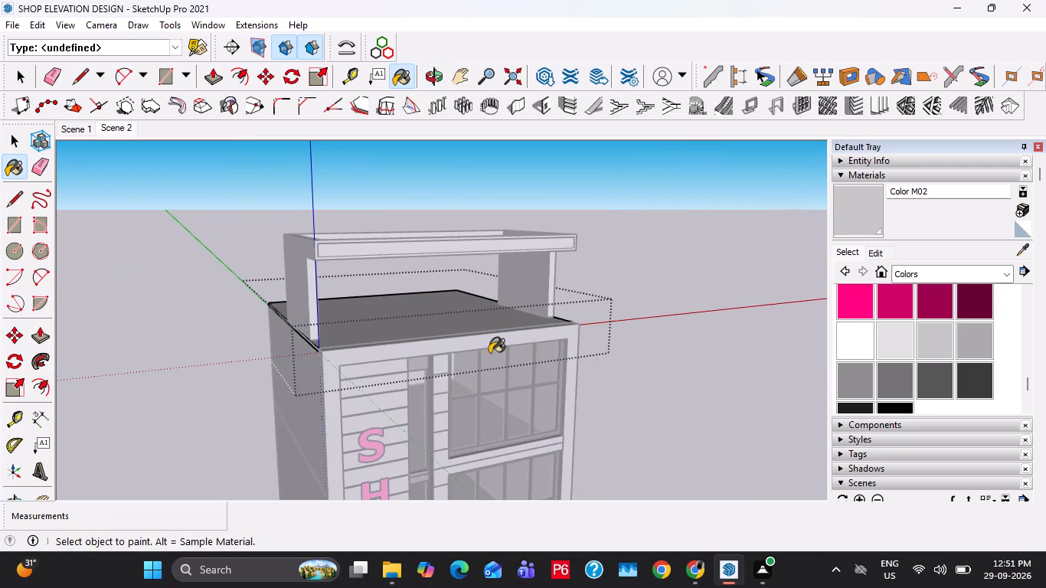
key(Escape)
key(space)
scroll(341, 358, up, 13)
key(Escape)
key(space)
key(Escape)
key(Escape)
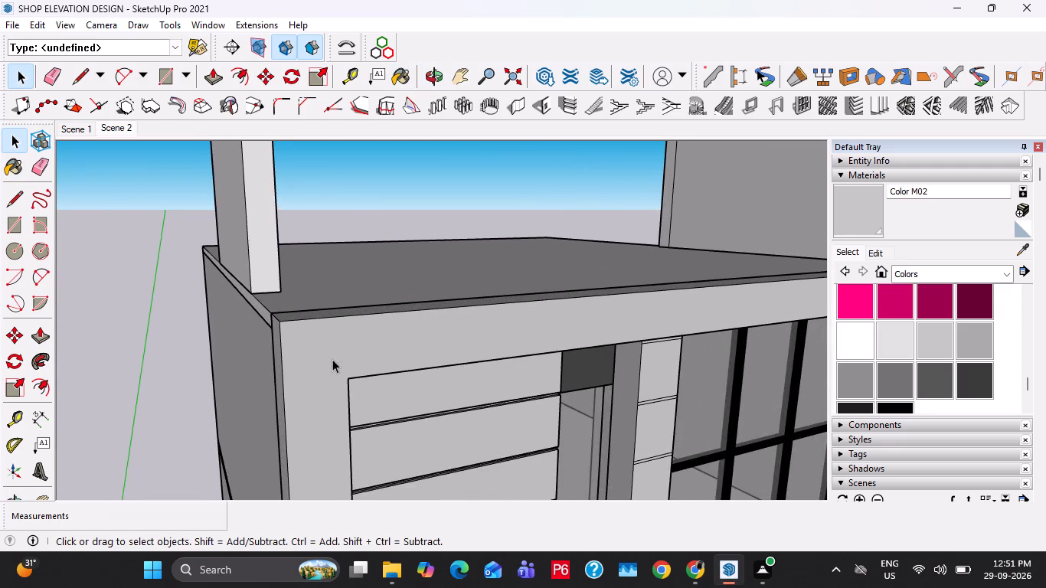
Examine the roof slab's front corner and the upper front facade for remaining unfinished surfaces.
scroll(323, 359, up, 1)
middle_drag(323, 359, 469, 437)
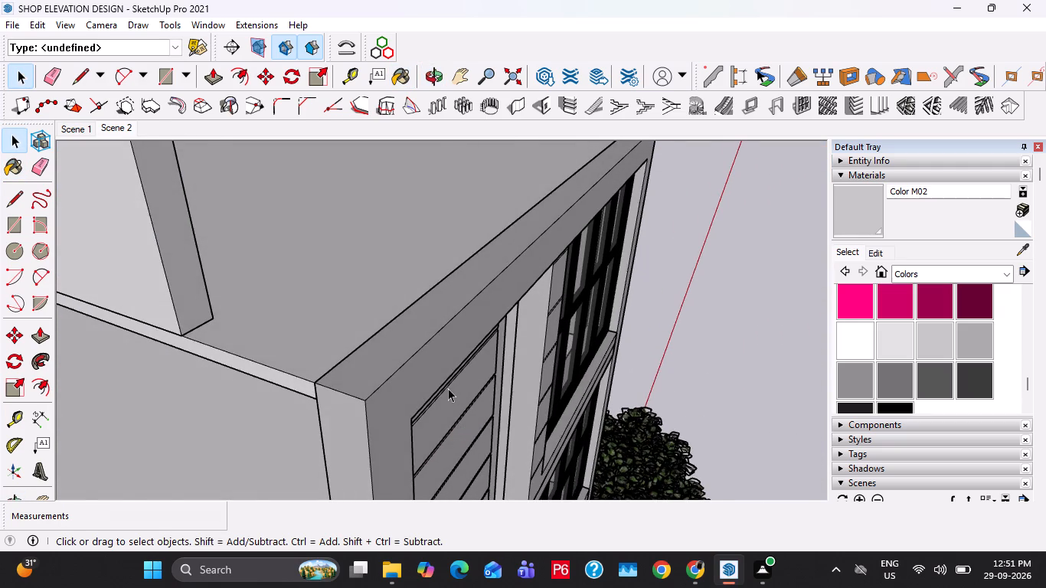
scroll(447, 388, down, 3)
scroll(428, 305, down, 7)
middle_drag(451, 291, 287, 260)
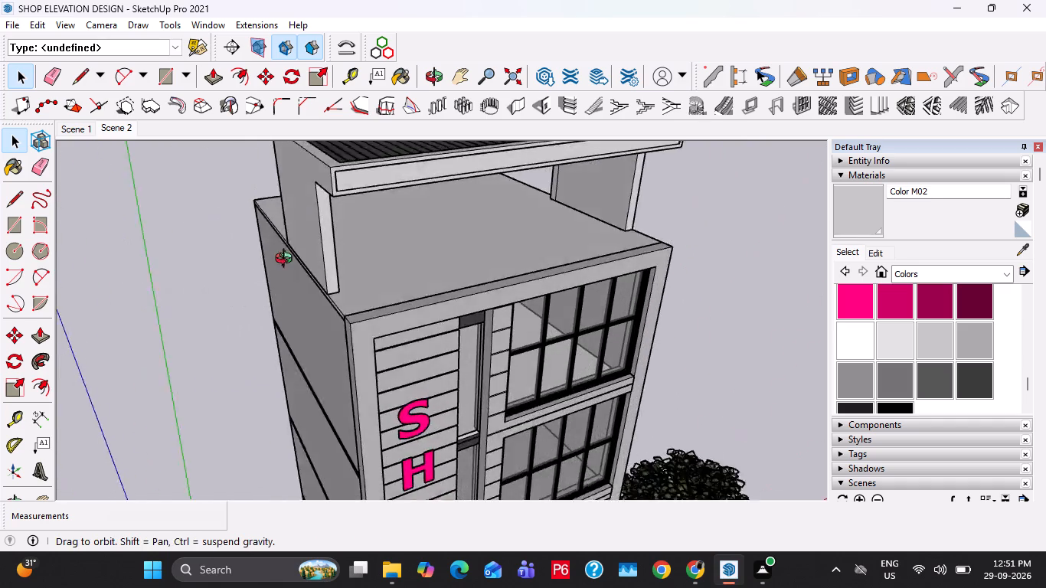
middle_drag(287, 260, 279, 252)
scroll(379, 275, down, 3)
middle_drag(476, 312, 395, 251)
scroll(398, 250, down, 3)
middle_drag(477, 361, 442, 284)
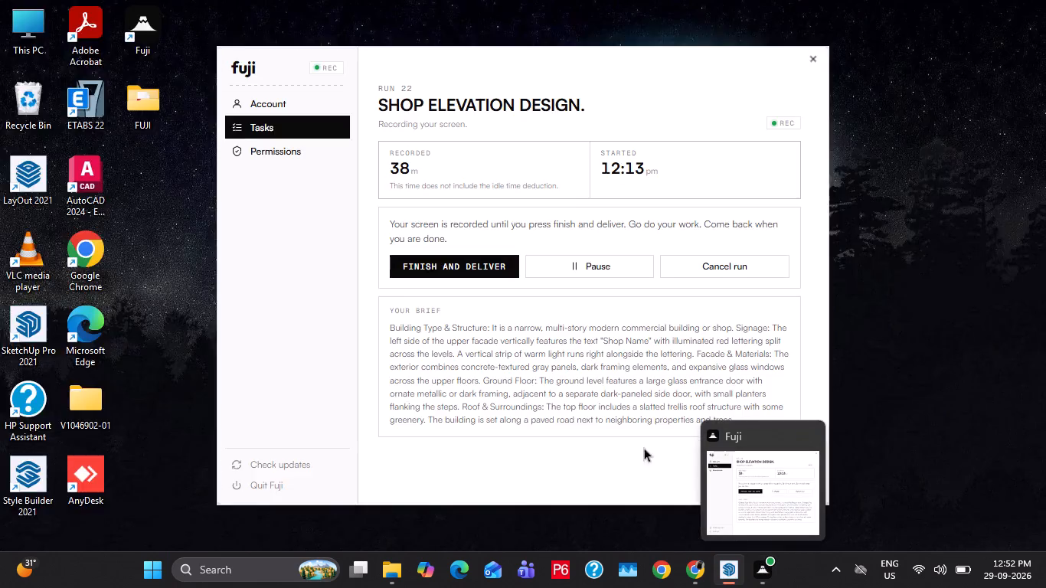
Save the shop elevation model.
key(Escape)
key(Escape)
scroll(519, 385, down, 1)
key(ctrl+s)
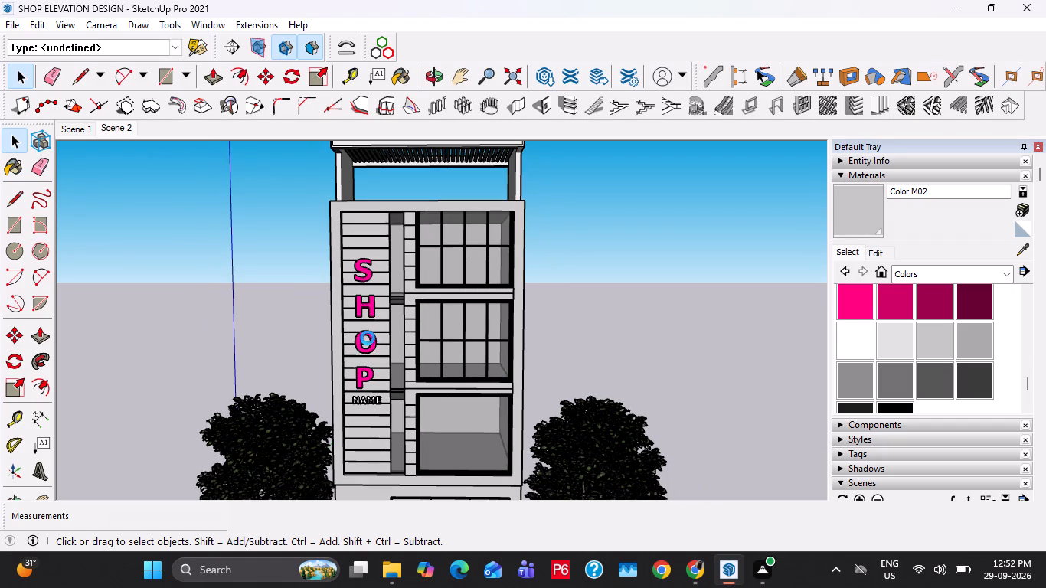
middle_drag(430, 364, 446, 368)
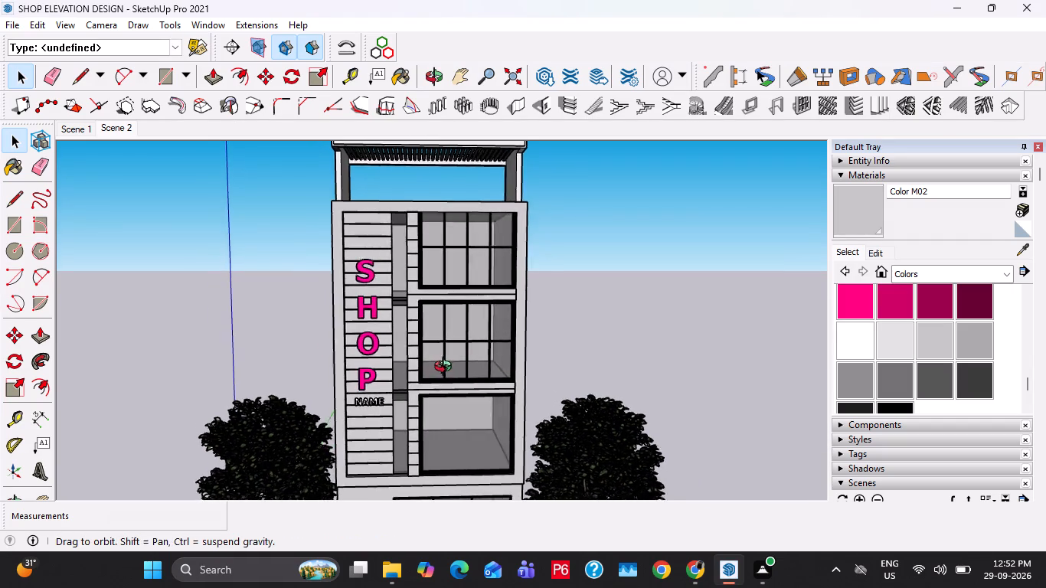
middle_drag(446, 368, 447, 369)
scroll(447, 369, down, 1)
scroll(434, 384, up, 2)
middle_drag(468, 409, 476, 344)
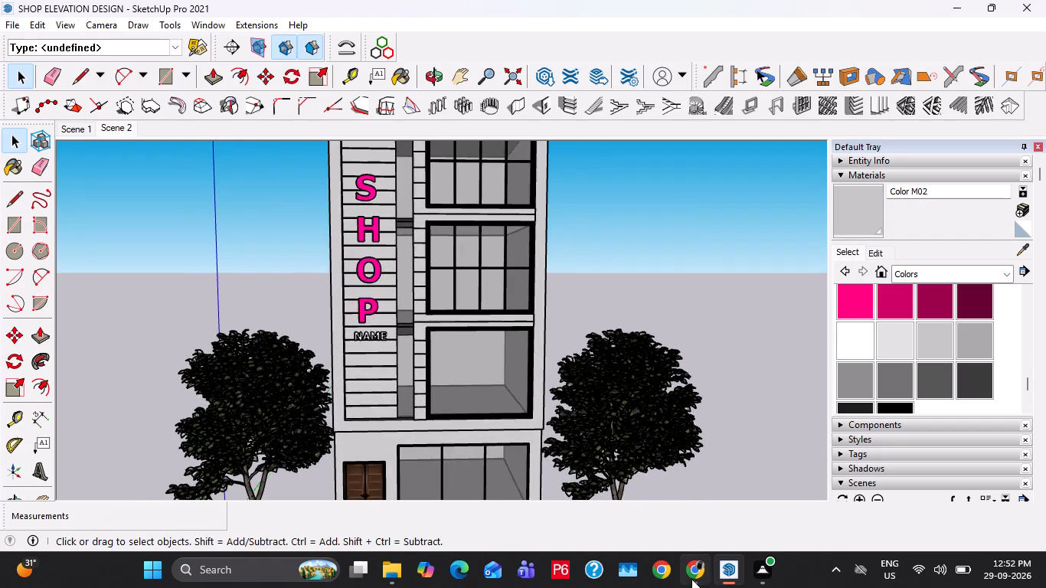
Switch to the browser and search the 3D Warehouse models for SHOP.
click(691, 582)
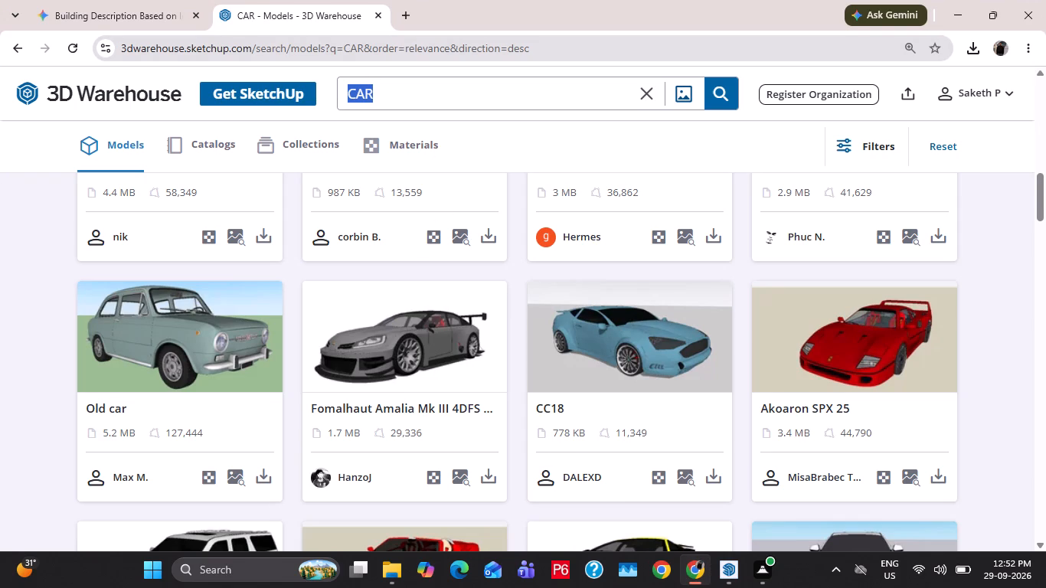
text(SHOP)
key(Return)
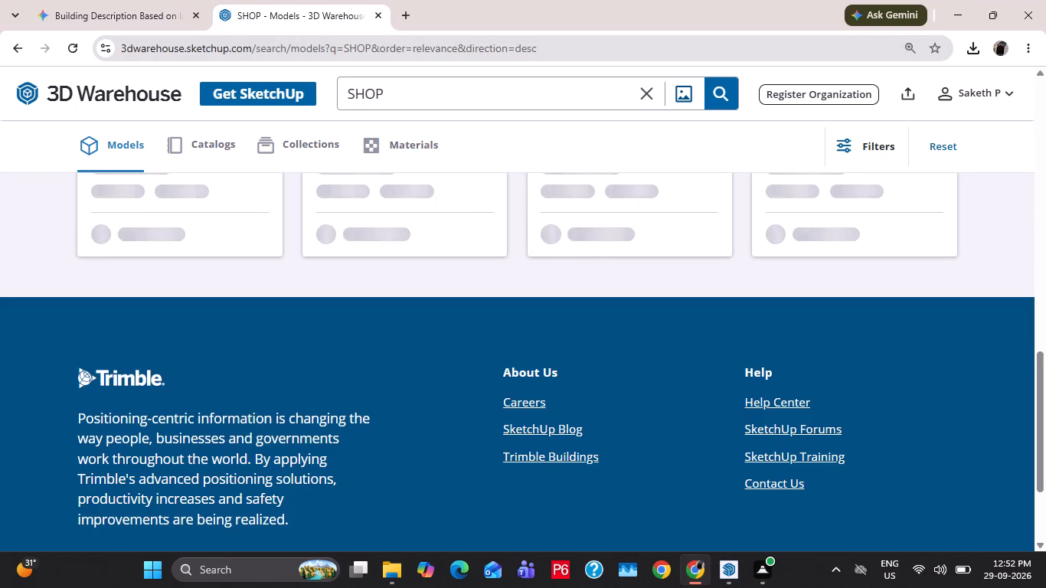
Look through the SHOP model results in 3D Warehouse and close the browser.
scroll(430, 319, up, 5)
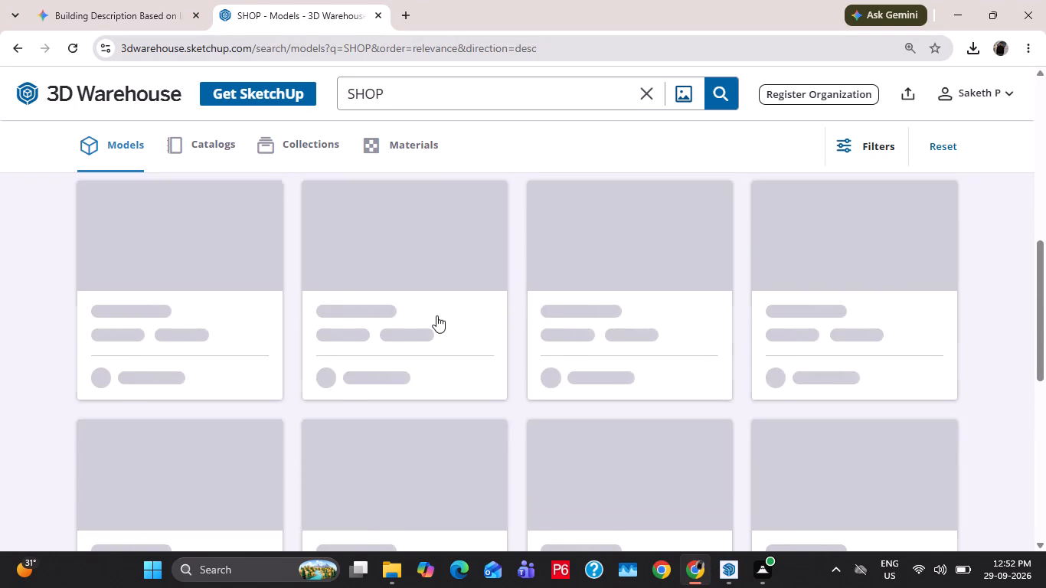
scroll(552, 356, down, 3)
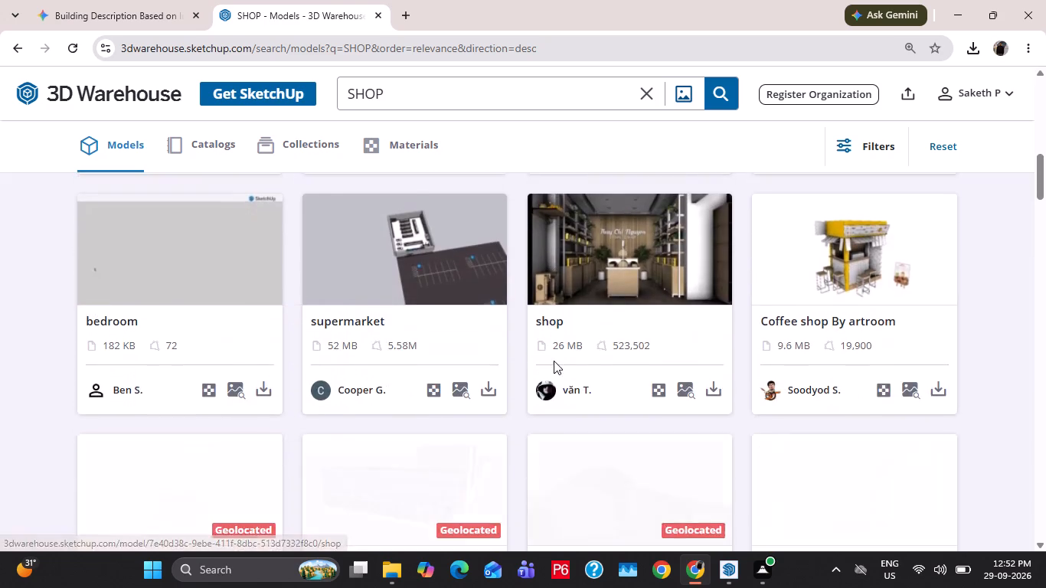
scroll(554, 362, down, 7)
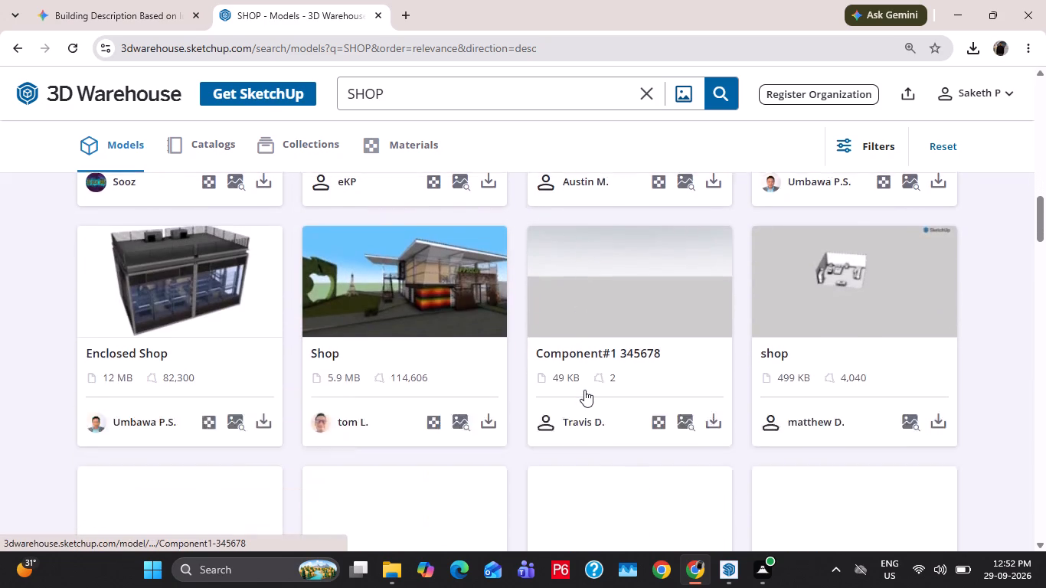
scroll(584, 390, down, 8)
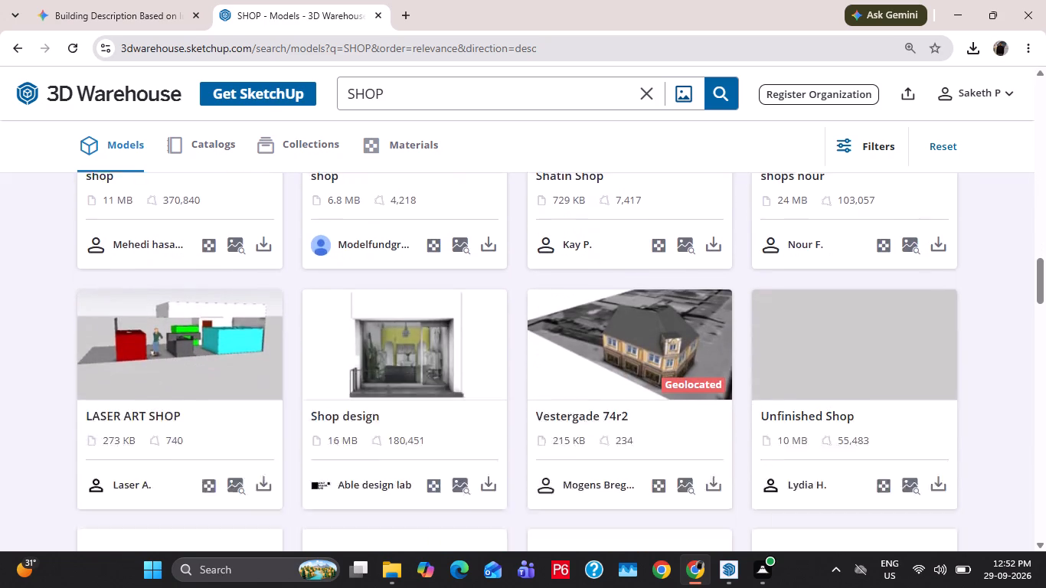
scroll(581, 394, down, 8)
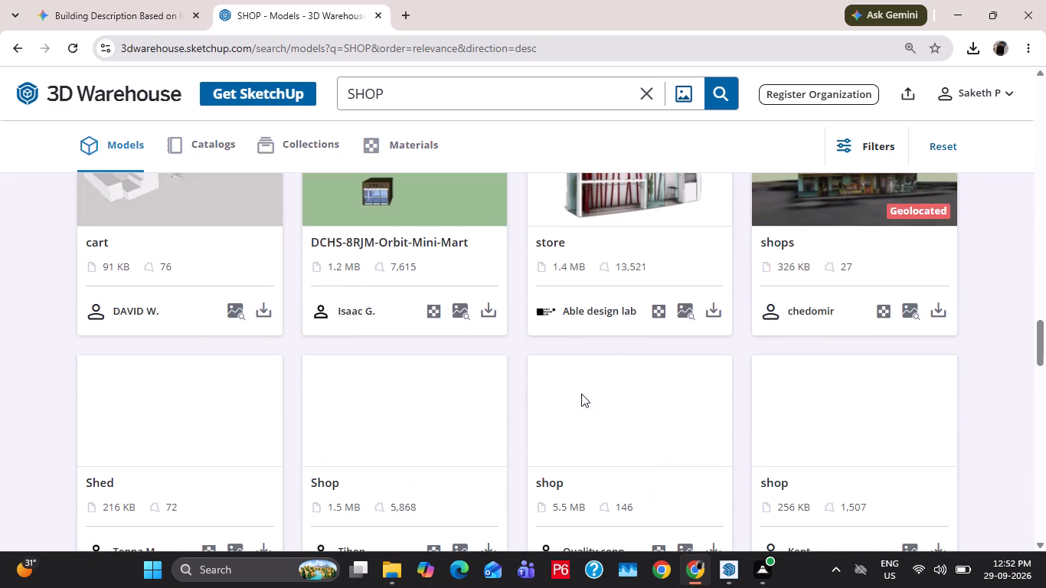
scroll(554, 407, down, 5)
scroll(496, 362, down, 3)
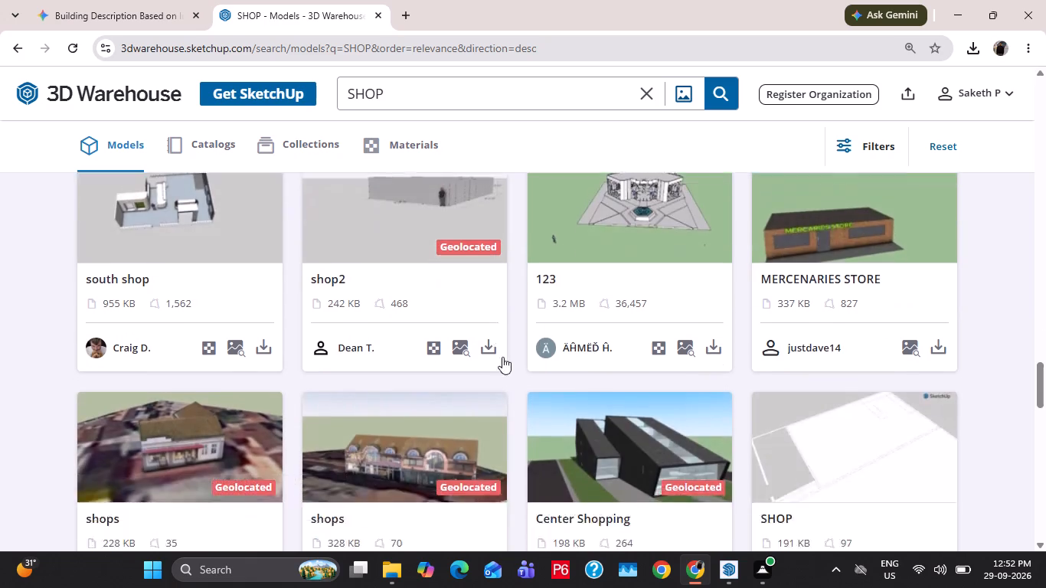
scroll(502, 357, down, 14)
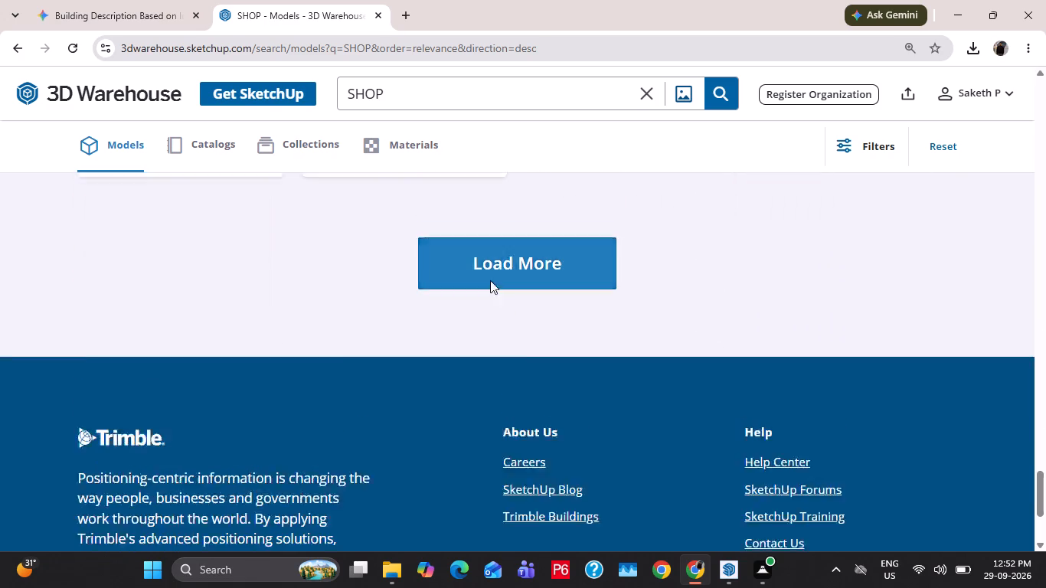
click(1039, 13)
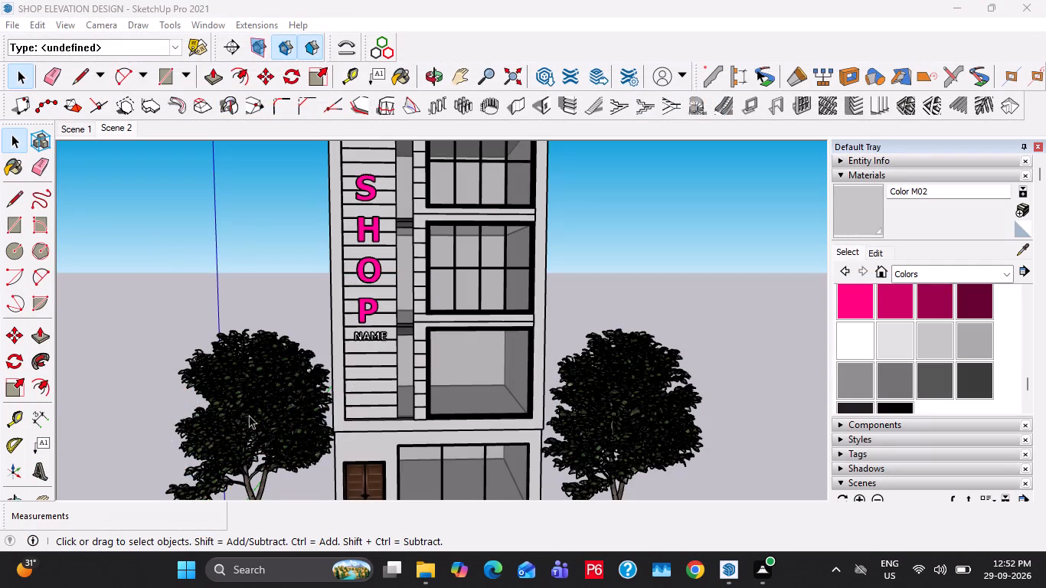
Paint the underside of the building's base slab with Color M02.
middle_drag(411, 350, 461, 384)
middle_drag(519, 400, 973, 314)
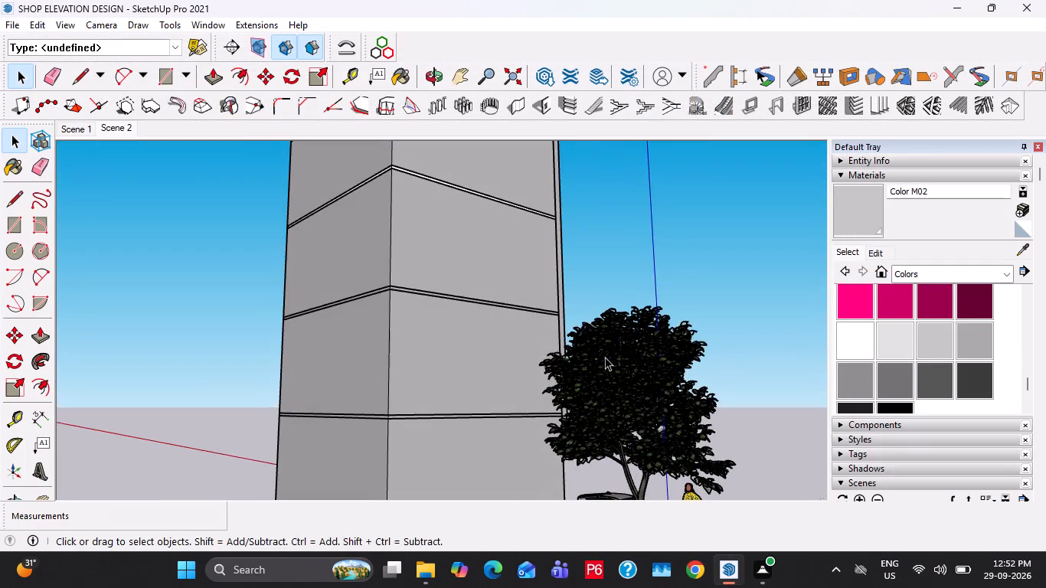
middle_drag(605, 357, 881, 90)
scroll(584, 345, up, 2)
double_click(585, 324)
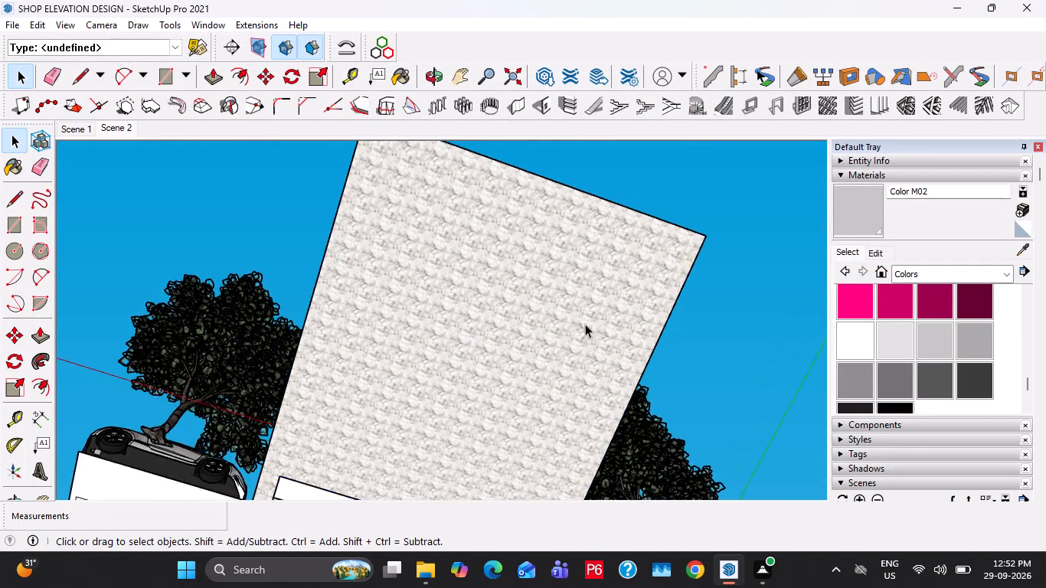
click(570, 265)
click(868, 205)
click(508, 261)
middle_drag(561, 203, 548, 377)
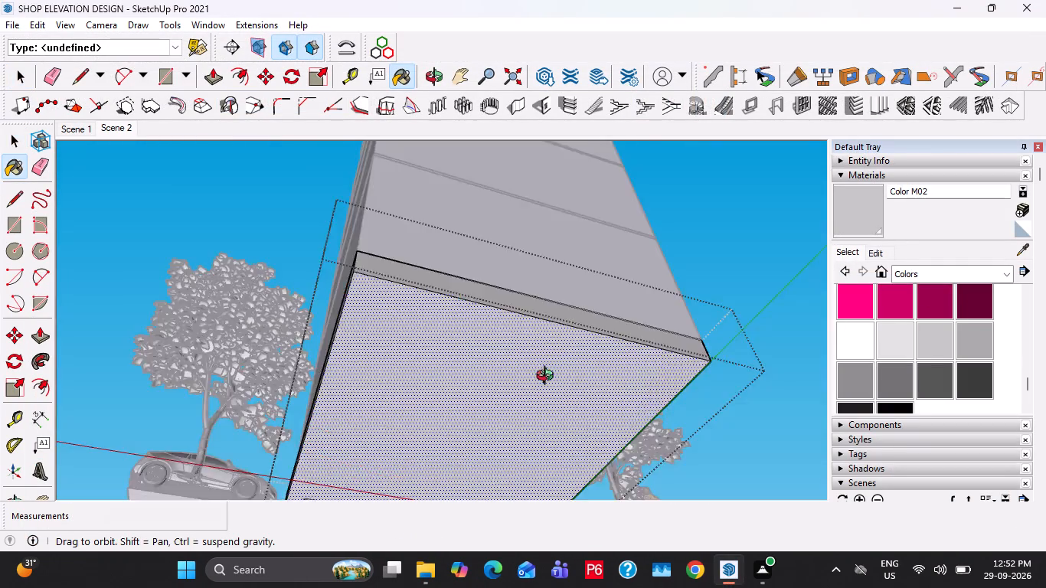
middle_drag(548, 377, 550, 387)
scroll(306, 391, up, 4)
middle_drag(369, 383, 593, 410)
scroll(534, 363, down, 6)
key(space)
key(Escape)
scroll(486, 400, down, 3)
key(space)
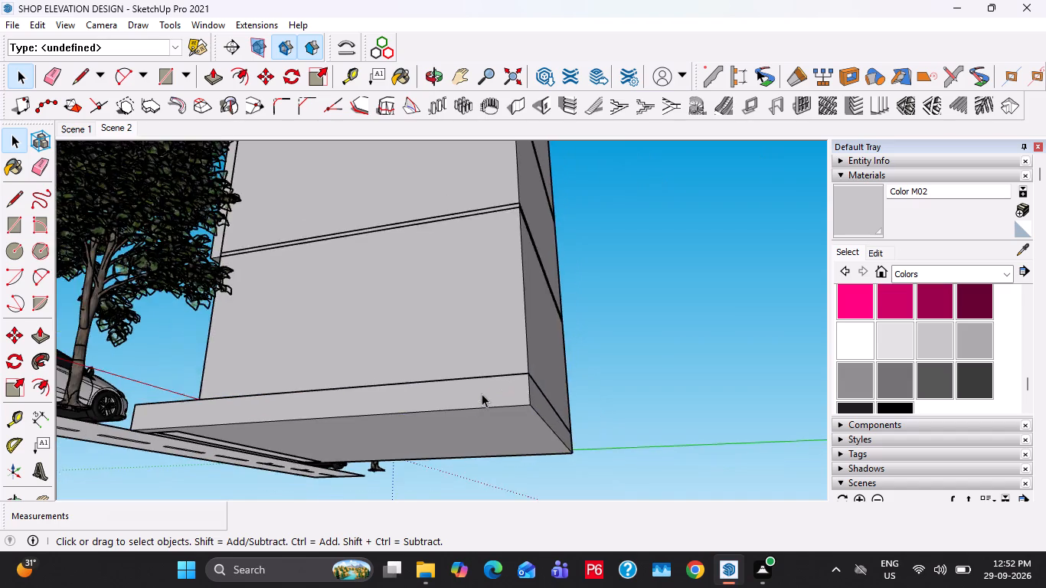
Open the road group and Push/Pull its underside face by 1'.
scroll(482, 394, down, 6)
key(Escape)
middle_drag(375, 364, 651, 318)
scroll(484, 242, up, 4)
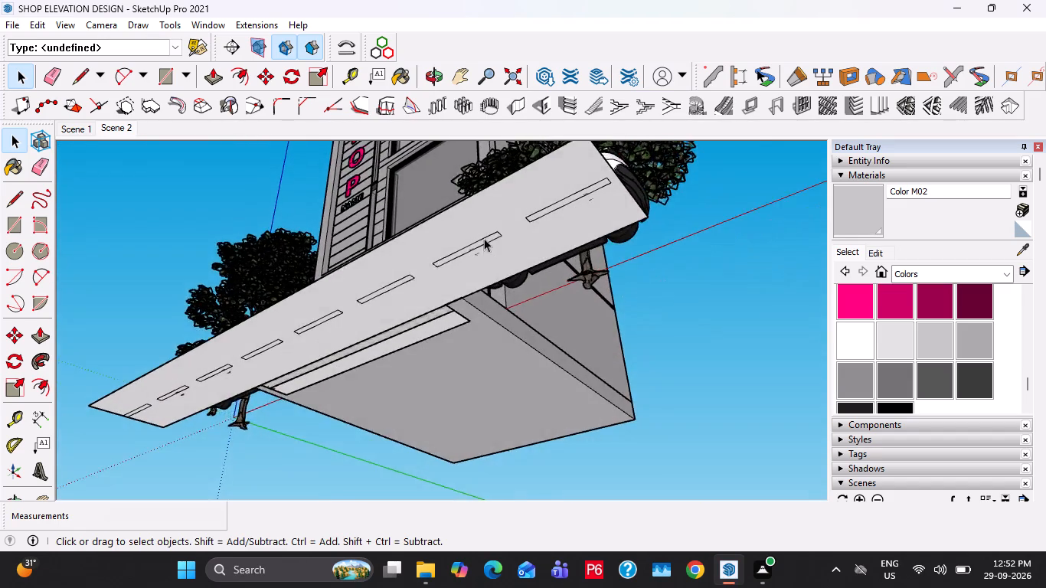
double_click(490, 215)
click(498, 197)
key(p)
click(498, 197)
click(497, 217)
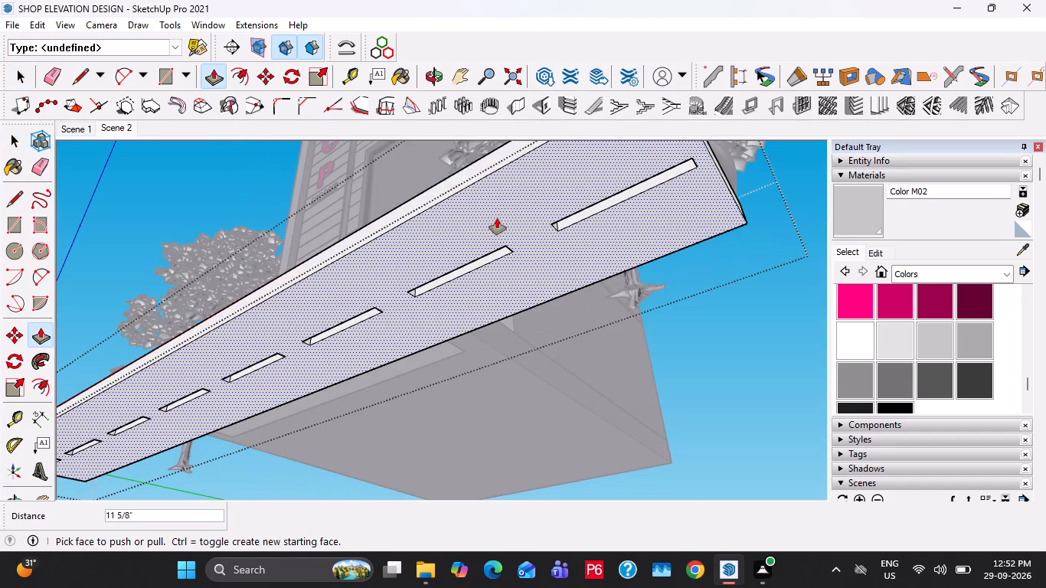
key(ctrl+z)
click(500, 207)
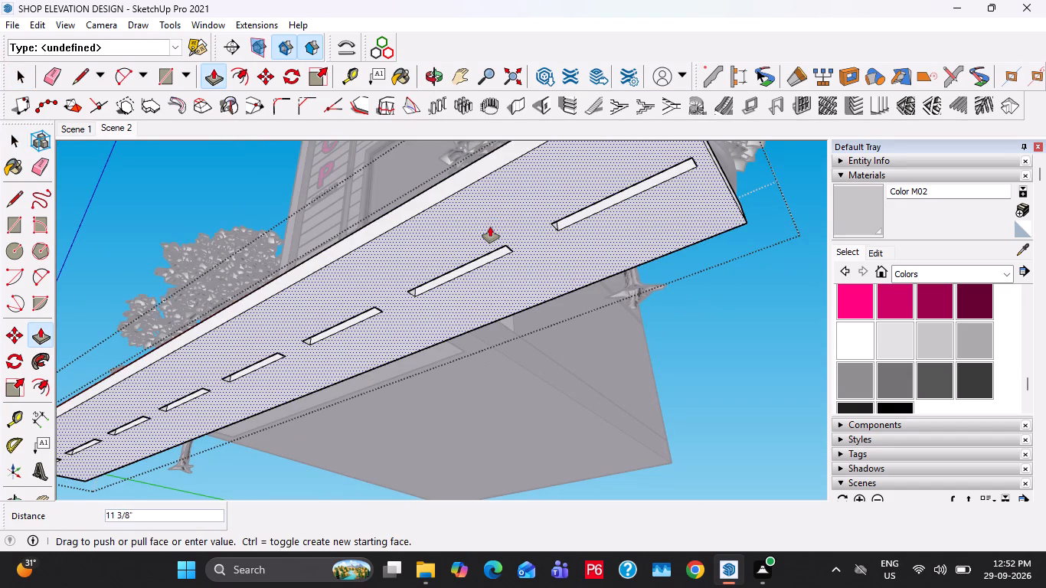
text(1')
key(Return)
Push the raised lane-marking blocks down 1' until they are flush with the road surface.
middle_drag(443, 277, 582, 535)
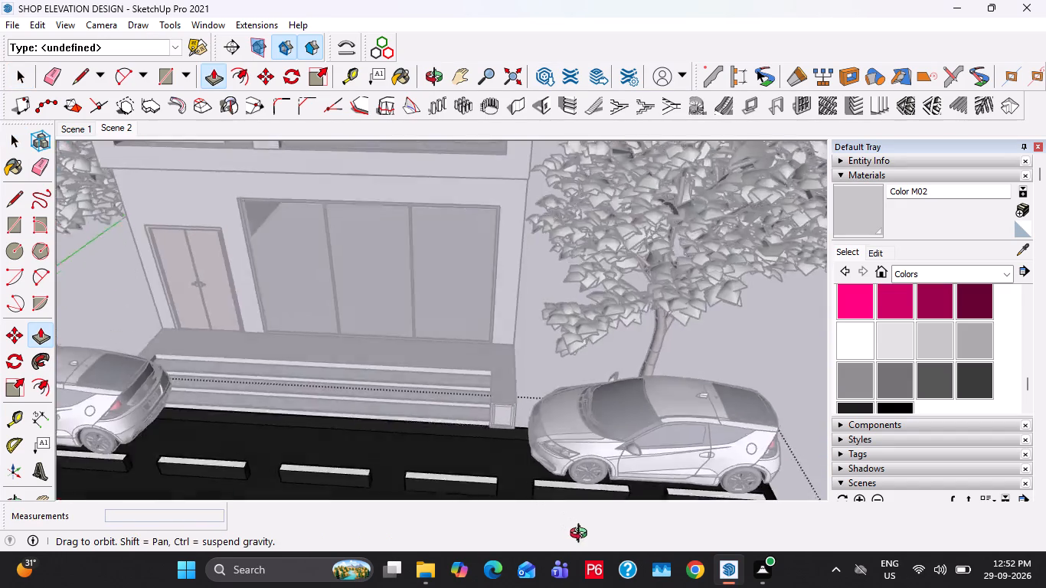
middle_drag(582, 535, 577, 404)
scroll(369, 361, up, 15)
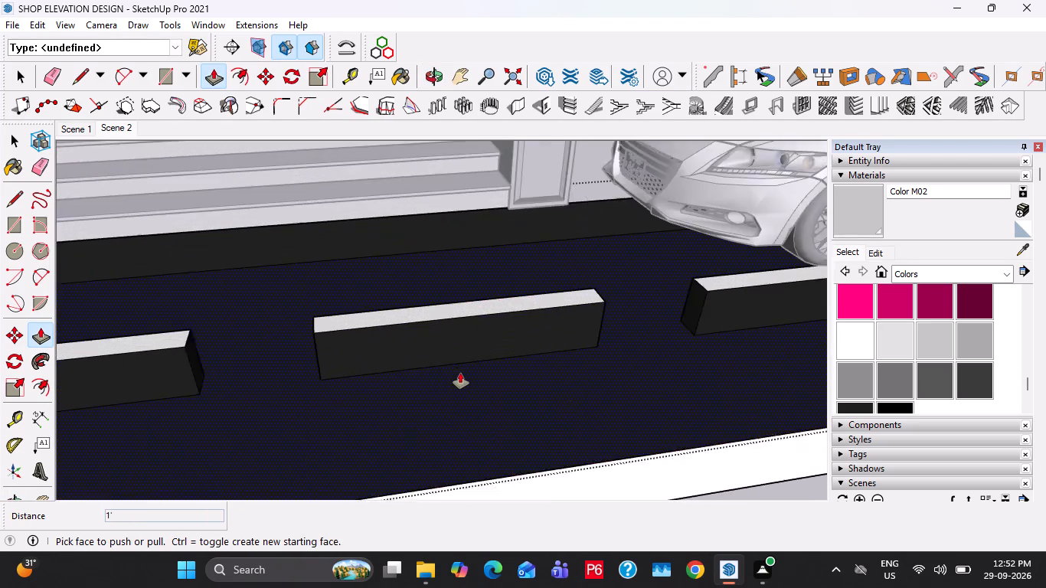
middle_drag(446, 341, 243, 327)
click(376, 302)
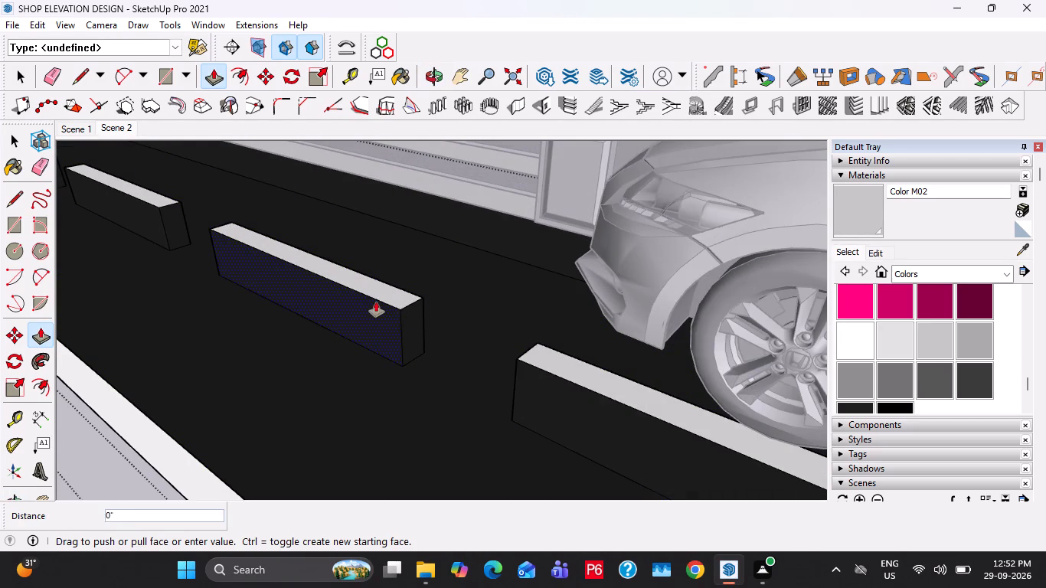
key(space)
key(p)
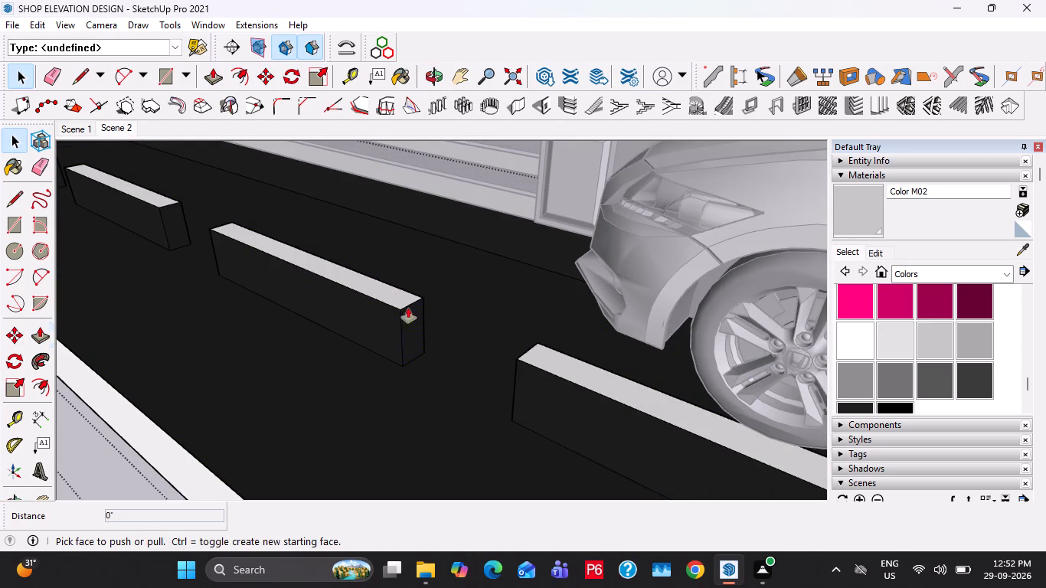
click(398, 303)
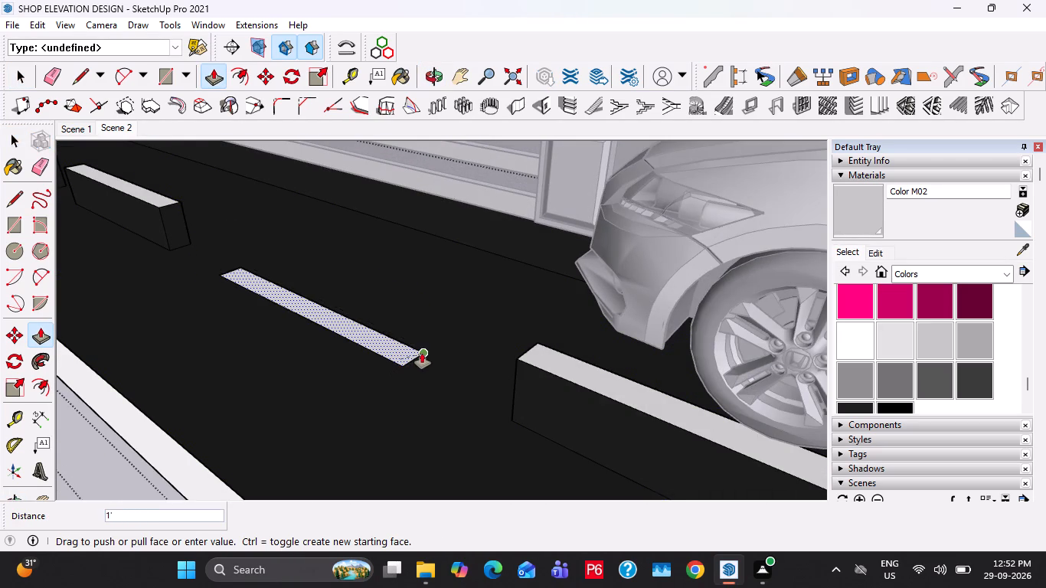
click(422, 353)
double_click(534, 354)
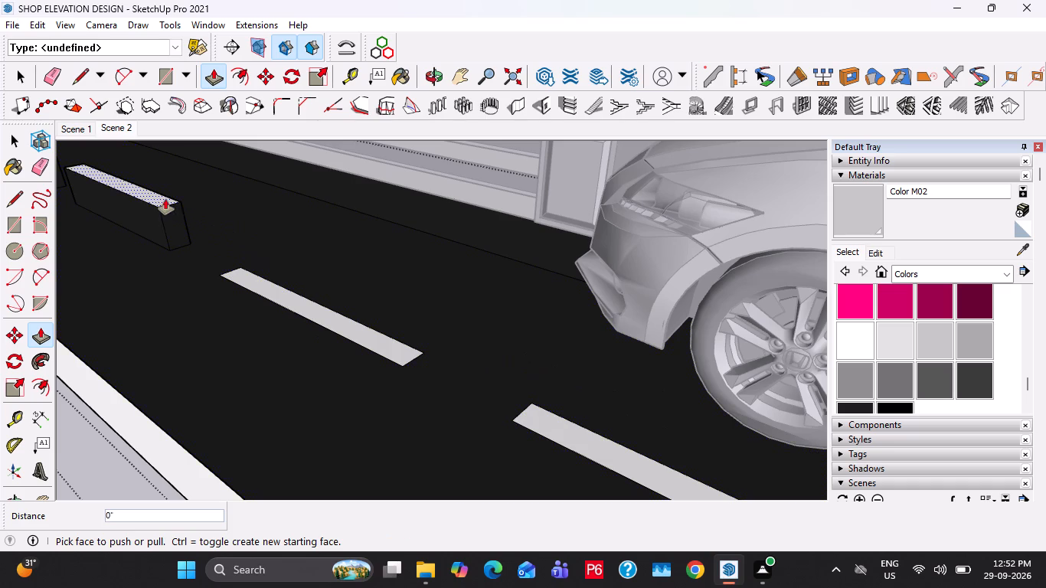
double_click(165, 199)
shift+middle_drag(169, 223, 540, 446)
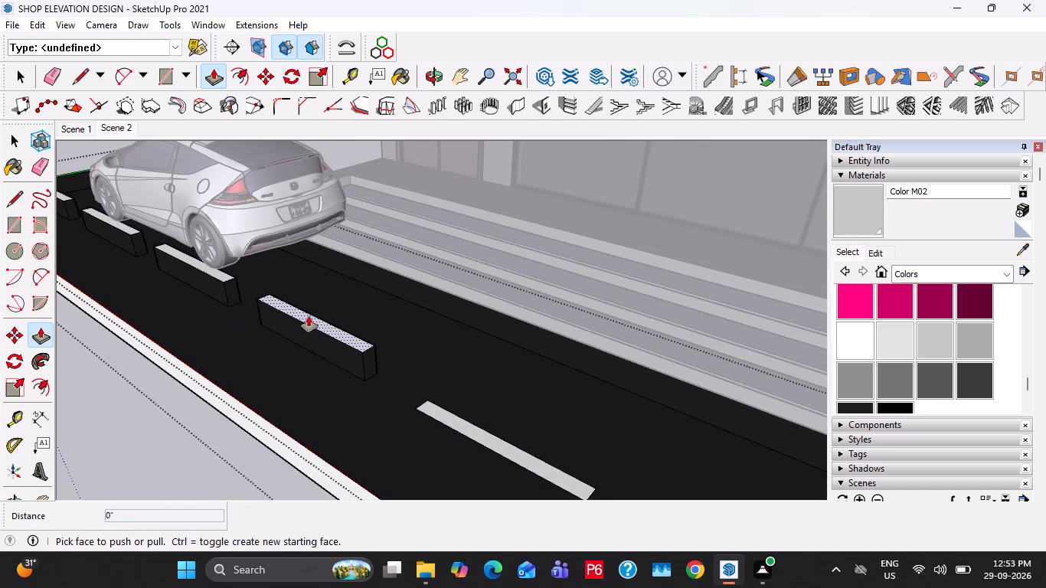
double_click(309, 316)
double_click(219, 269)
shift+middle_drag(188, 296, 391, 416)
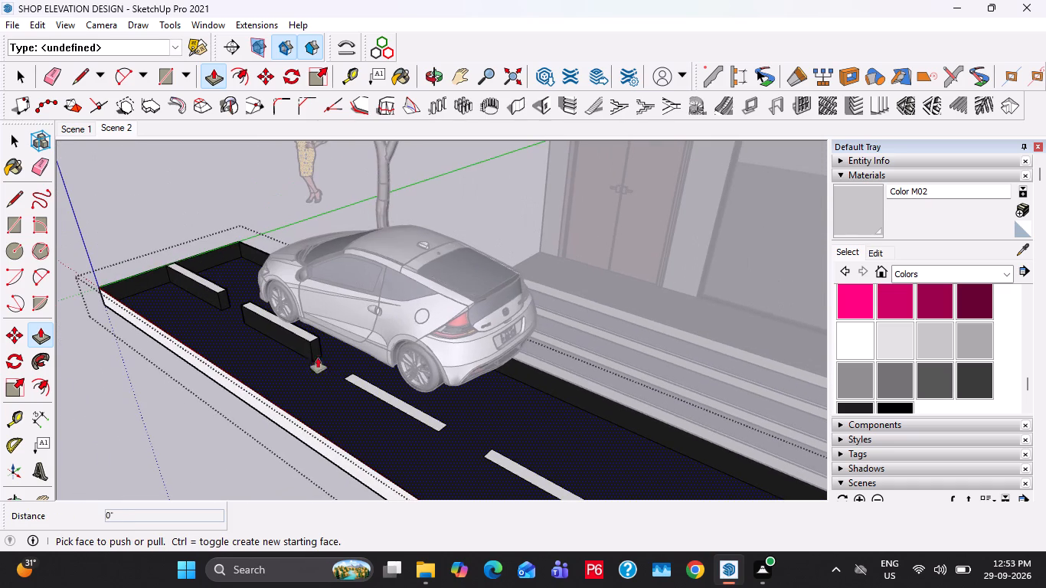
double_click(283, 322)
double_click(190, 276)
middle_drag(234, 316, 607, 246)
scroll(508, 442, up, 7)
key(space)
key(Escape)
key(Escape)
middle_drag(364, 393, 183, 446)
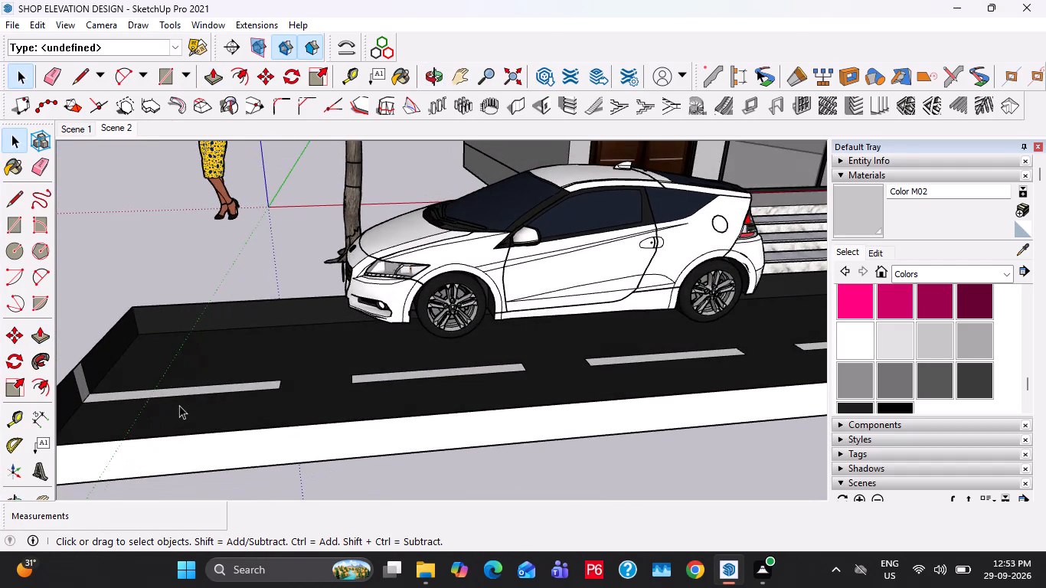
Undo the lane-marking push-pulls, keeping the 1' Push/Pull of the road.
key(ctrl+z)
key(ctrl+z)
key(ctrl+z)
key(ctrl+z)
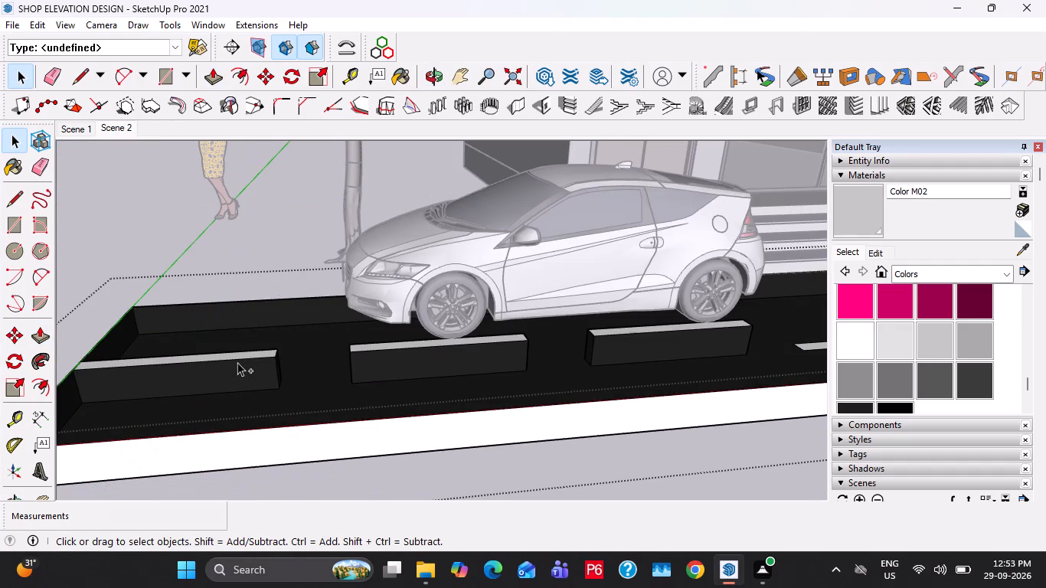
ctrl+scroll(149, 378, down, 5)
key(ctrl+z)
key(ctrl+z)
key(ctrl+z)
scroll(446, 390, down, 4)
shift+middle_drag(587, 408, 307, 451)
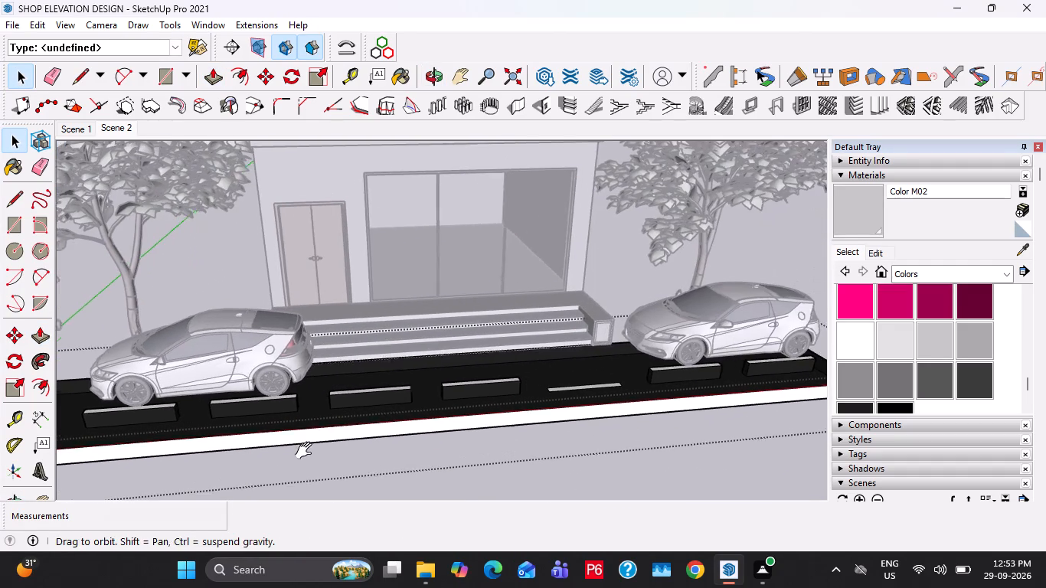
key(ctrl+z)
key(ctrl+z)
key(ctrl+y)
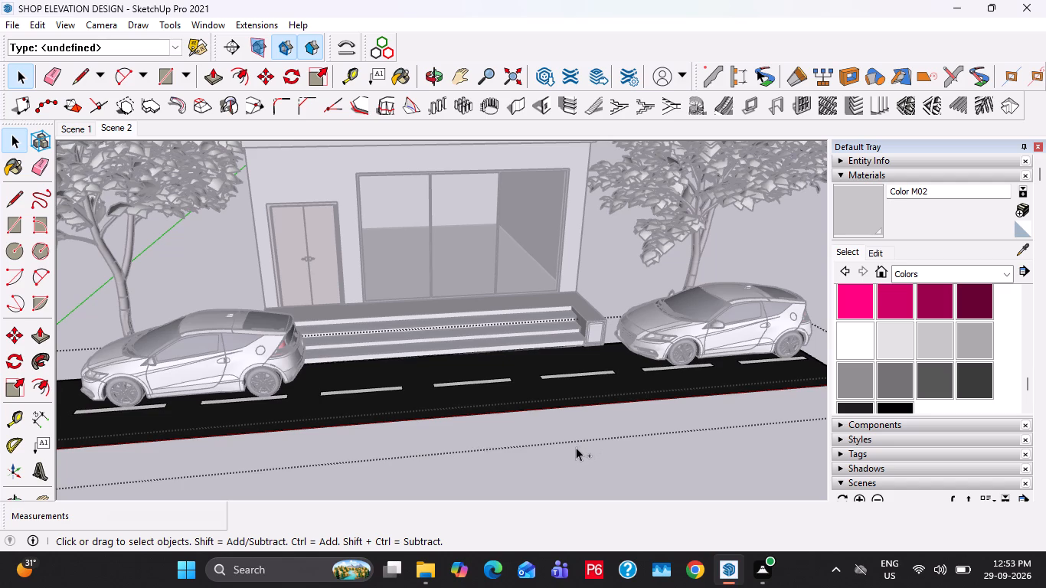
Draw a line across the end of the road to close its top with a face, and erase the leftover line pieces.
middle_drag(557, 430, 245, 412)
scroll(603, 426, up, 6)
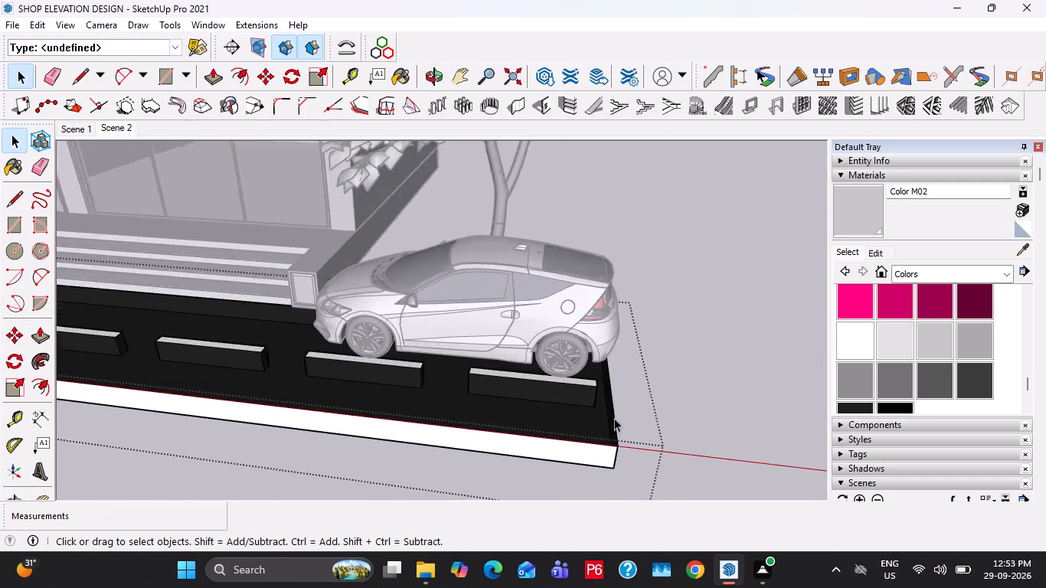
scroll(614, 418, up, 2)
key(l)
click(536, 451)
middle_drag(609, 383, 400, 409)
click(495, 363)
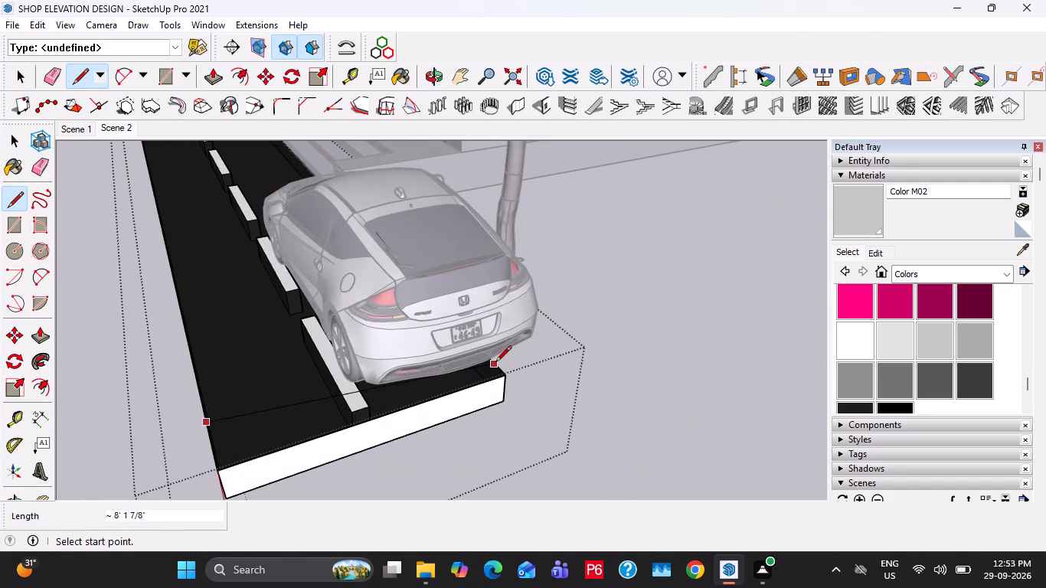
key(space)
key(e)
drag(311, 387, 317, 408)
click(387, 382)
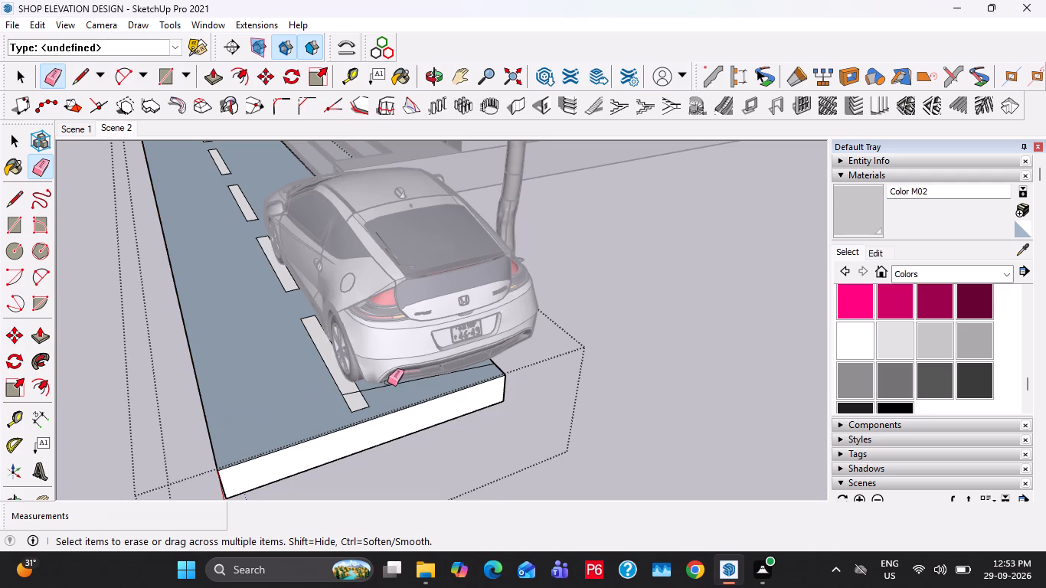
scroll(361, 387, up, 3)
click(350, 390)
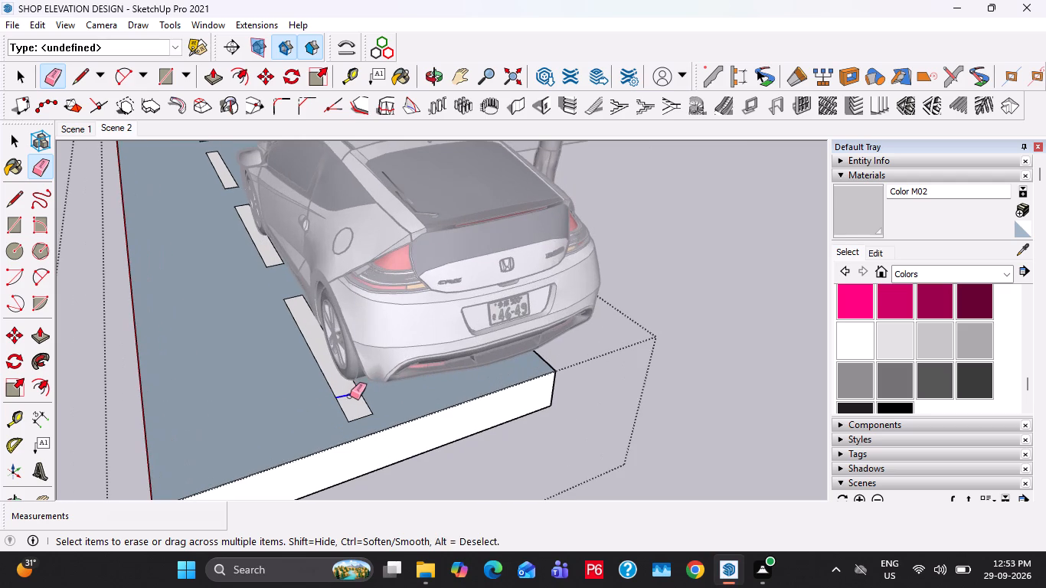
key(space)
Paint the road's new top face with Color M09 and close the road group.
scroll(948, 347, down, 1)
click(895, 330)
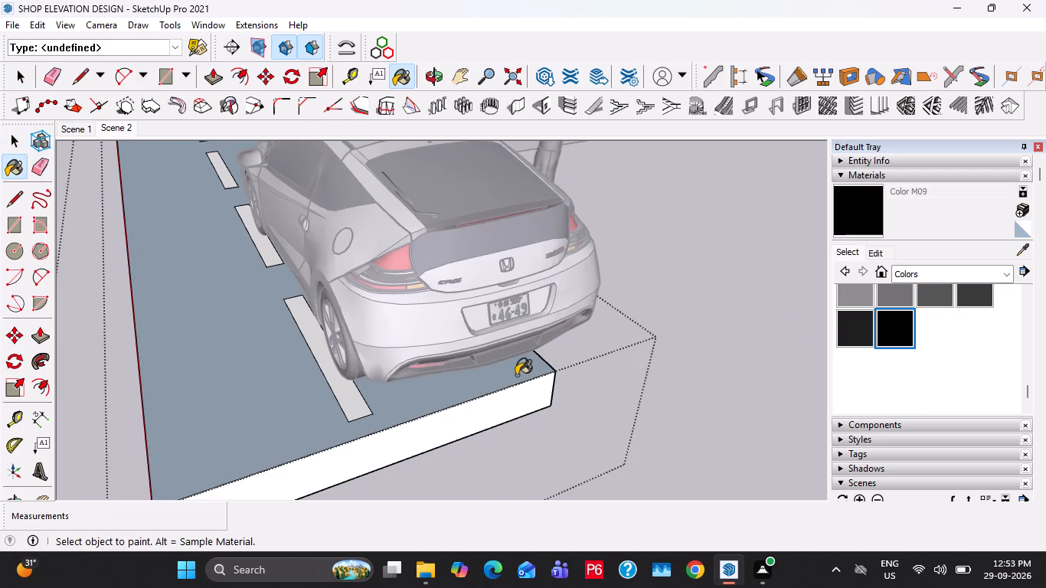
click(515, 375)
scroll(409, 390, down, 15)
key(space)
key(Escape)
scroll(375, 420, up, 4)
Examine the finished road and the whole elevation in Scene 1 and Scene 2.
middle_drag(362, 423, 583, 463)
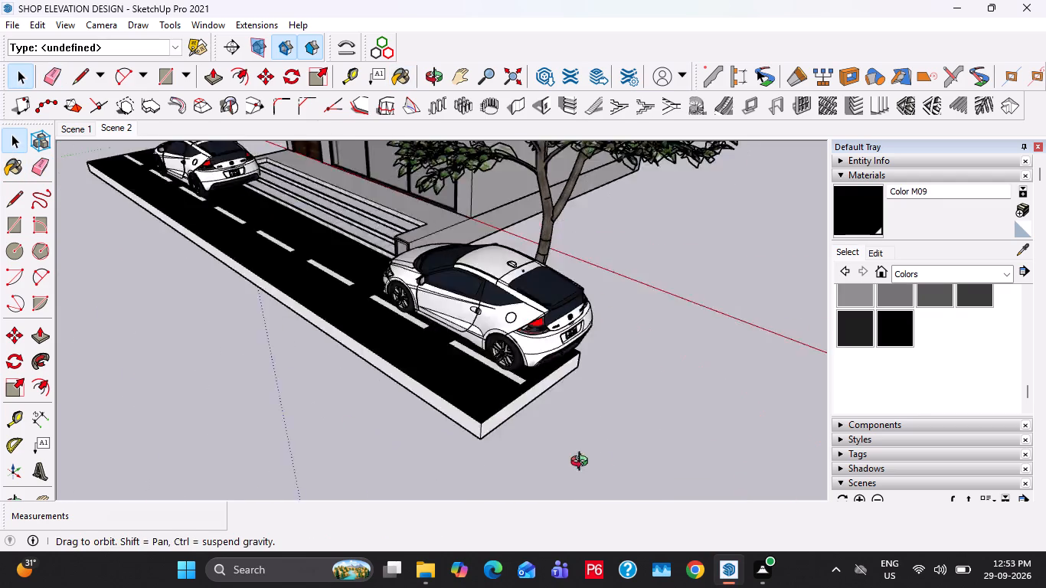
middle_drag(583, 463, 628, 467)
scroll(632, 465, up, 1)
scroll(639, 449, down, 4)
shift+middle_drag(335, 413, 598, 400)
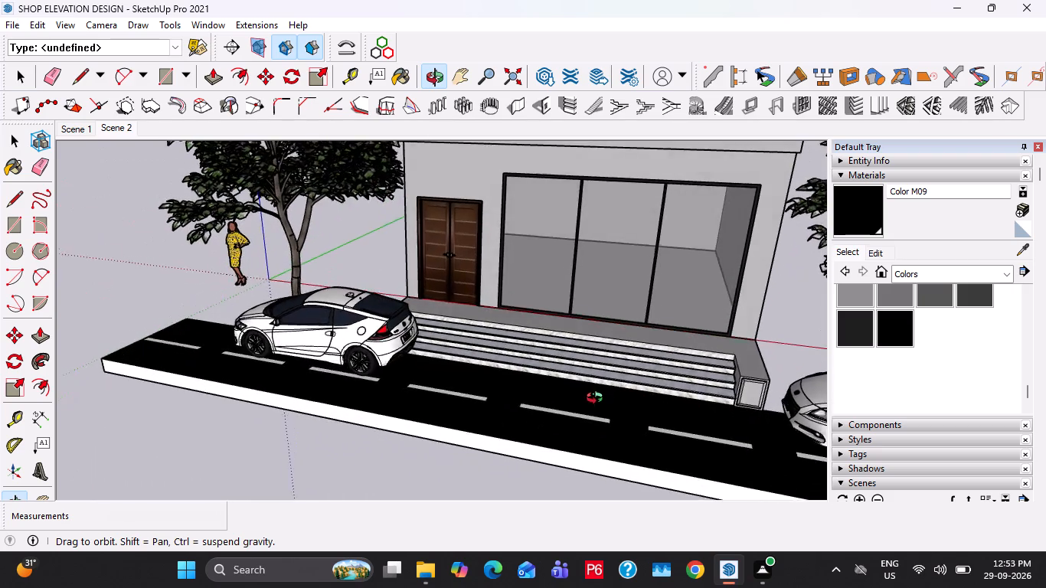
shift+middle_drag(598, 400, 600, 437)
click(83, 132)
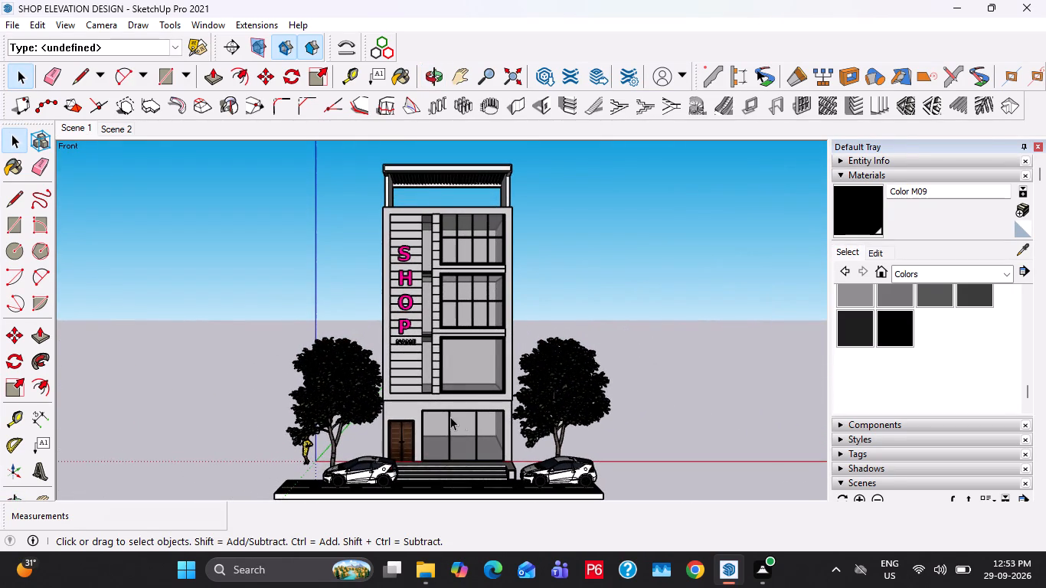
shift+middle_drag(450, 419, 450, 426)
click(130, 129)
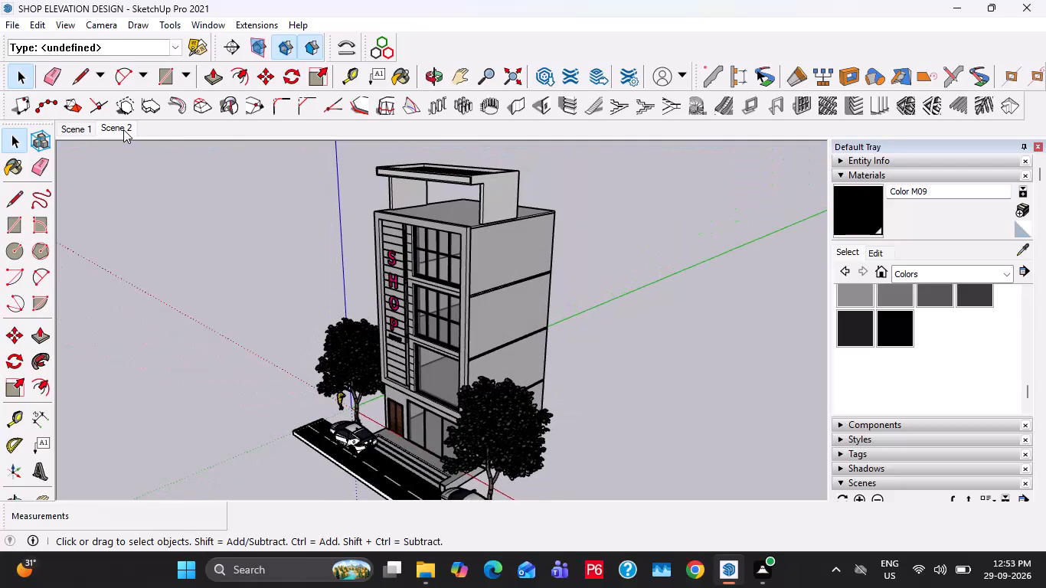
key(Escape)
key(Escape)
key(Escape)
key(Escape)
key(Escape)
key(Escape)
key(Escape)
Sample Color M03 from the cladding behind the SHOP lettering and paint the building's side wall with it.
middle_drag(376, 256, 572, 273)
scroll(479, 298, up, 6)
middle_drag(345, 274, 617, 262)
scroll(476, 265, down, 4)
scroll(381, 284, up, 20)
scroll(381, 284, up, 11)
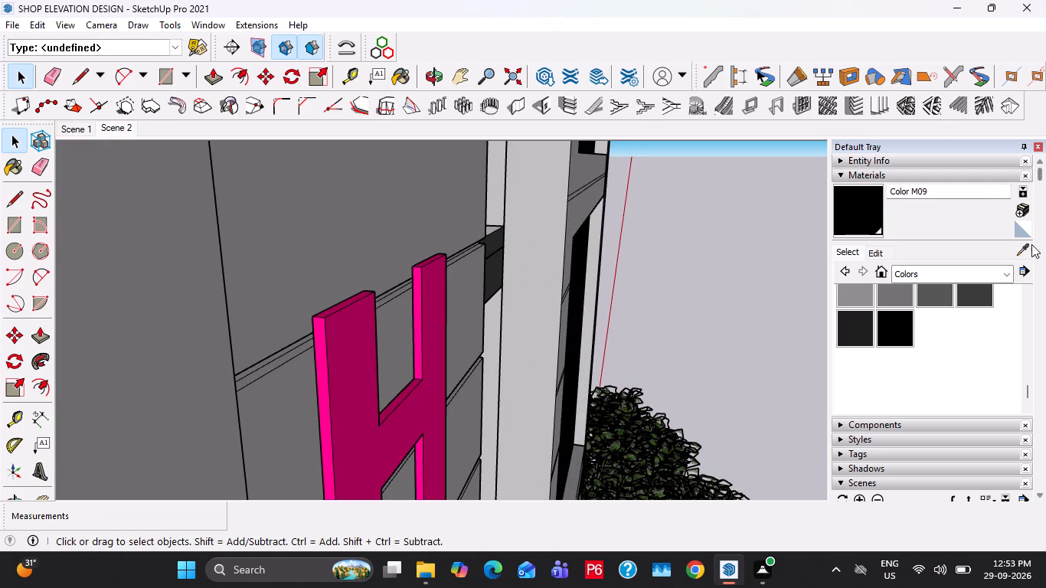
click(1030, 245)
click(378, 221)
scroll(392, 214, down, 20)
scroll(392, 214, down, 5)
scroll(304, 262, up, 5)
scroll(295, 268, down, 1)
click(294, 262)
scroll(295, 257, down, 17)
middle_drag(200, 265, 478, 416)
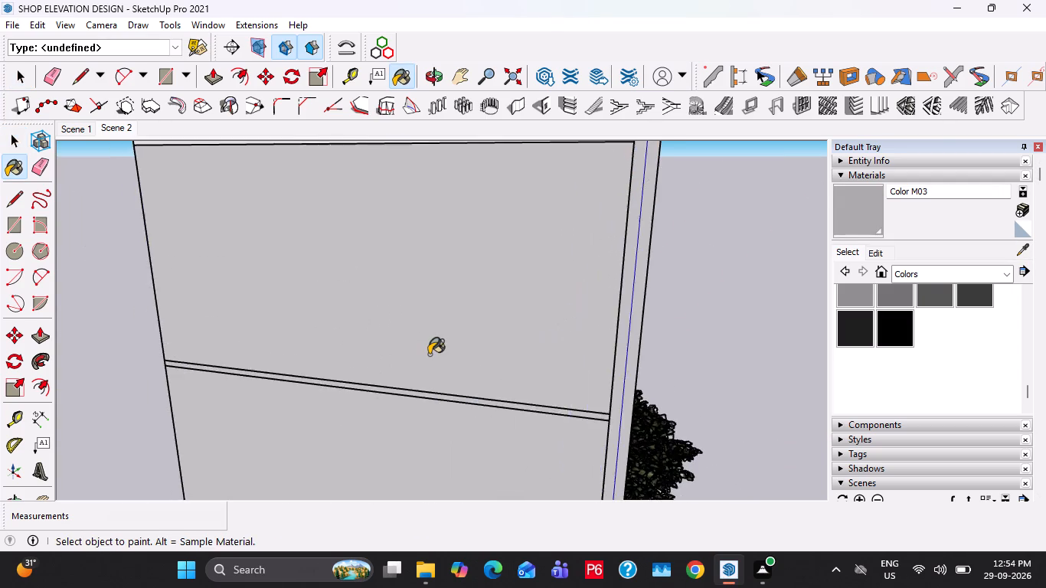
Select the entire roof slab inside its group and paint it with Color M03.
scroll(429, 354, down, 8)
scroll(402, 280, up, 13)
click(615, 194)
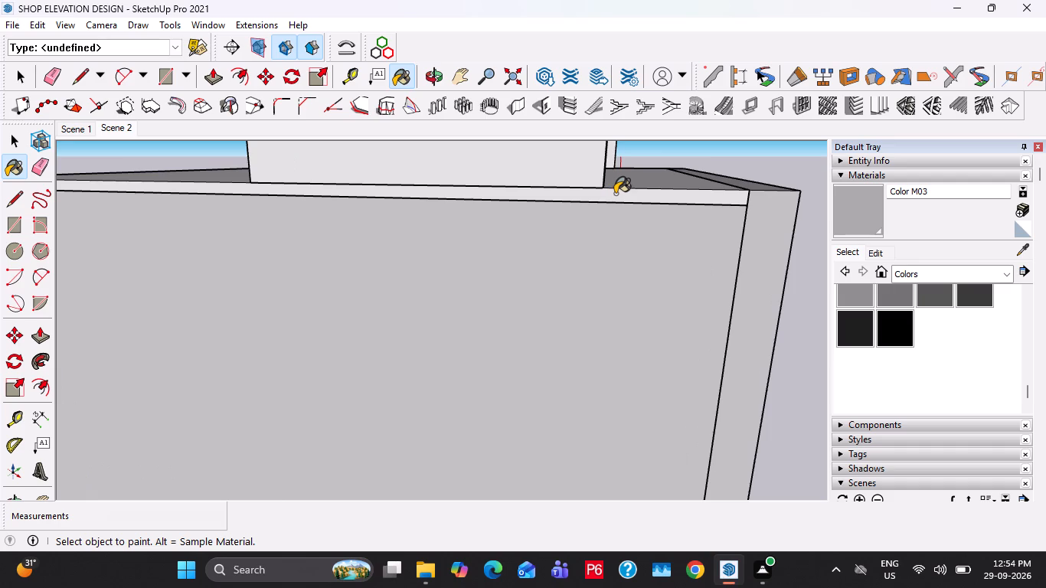
double_click(623, 191)
key(space)
triple_click(646, 197)
click(837, 210)
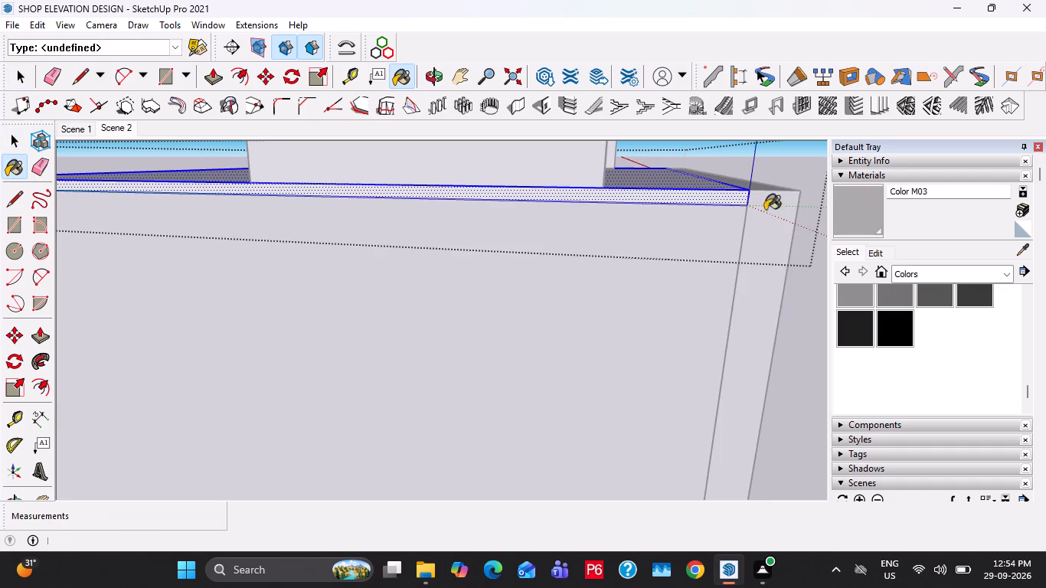
click(725, 210)
click(707, 204)
click(707, 194)
key(Escape)
key(space)
scroll(592, 231, down, 8)
key(space)
key(Escape)
Open the rooftop pergola group and offset the outline of its side face above the SHOP lettering inward by about 2 13/16".
middle_drag(634, 247, 443, 283)
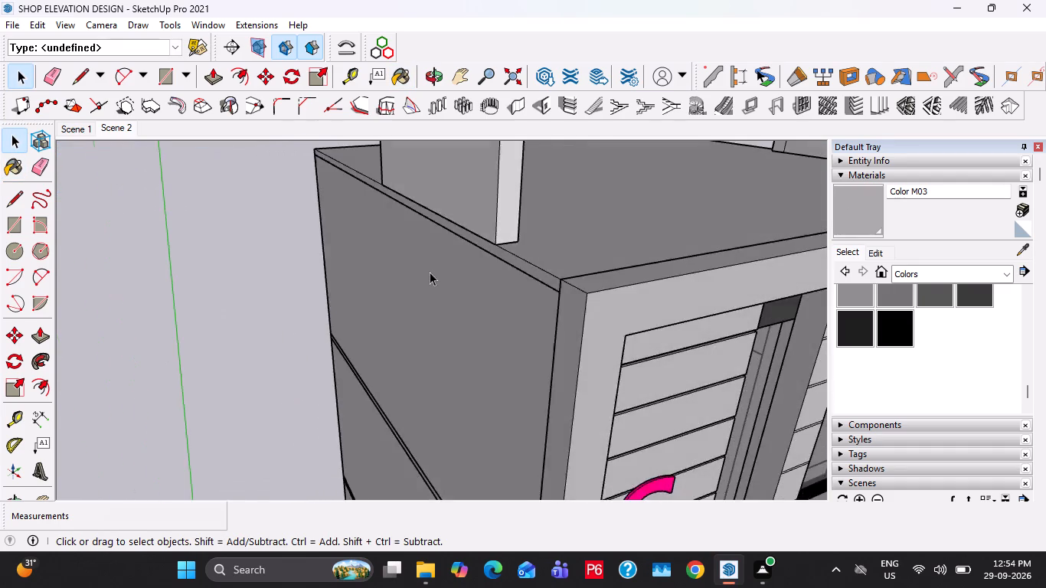
scroll(425, 266, down, 16)
middle_drag(590, 311, 492, 219)
middle_drag(533, 335, 413, 335)
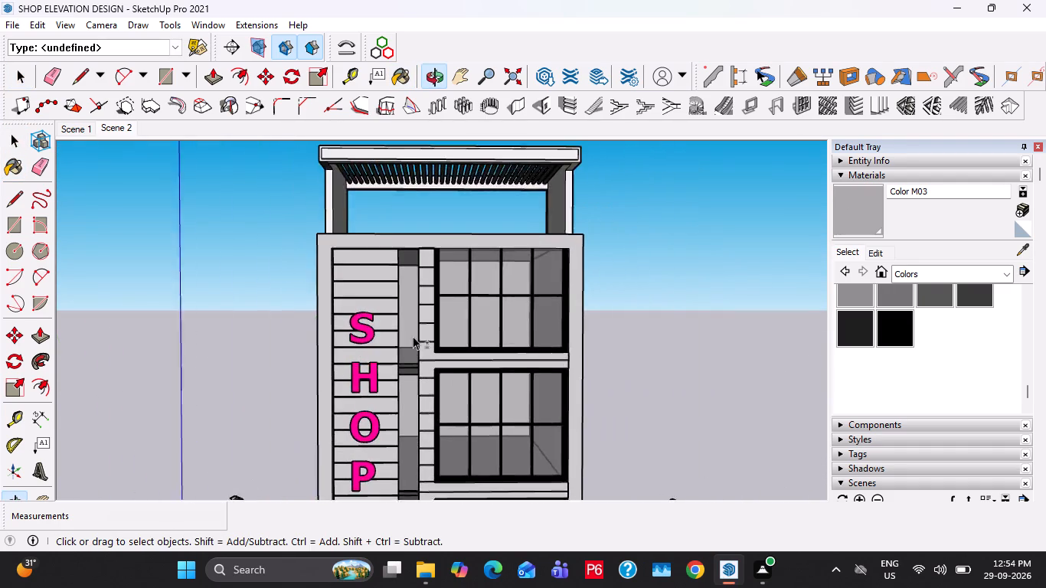
scroll(476, 304, down, 6)
scroll(396, 194, up, 13)
middle_drag(367, 214, 525, 243)
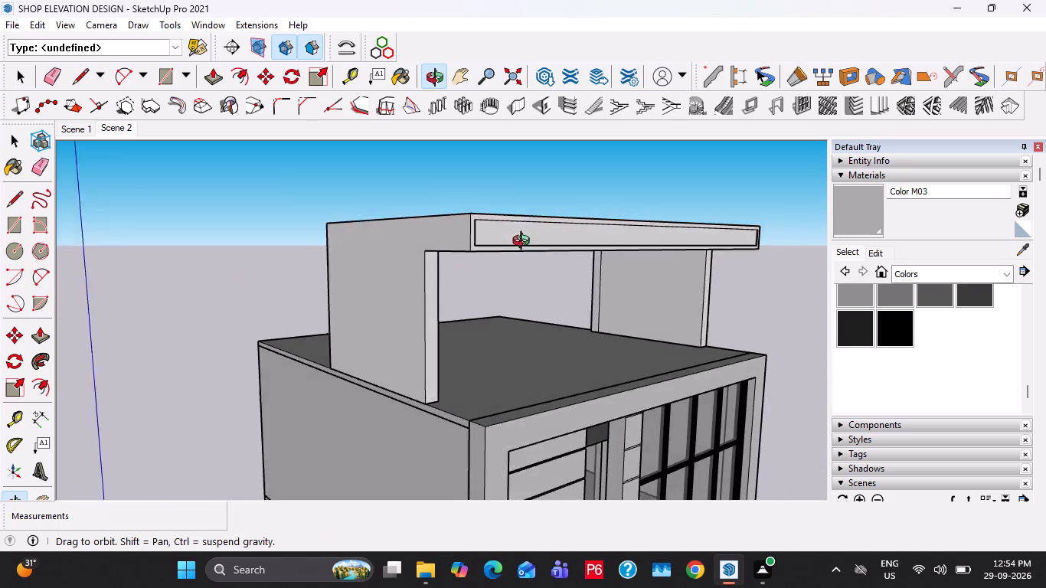
middle_drag(525, 243, 528, 243)
scroll(514, 243, up, 1)
double_click(430, 226)
scroll(433, 227, up, 4)
click(442, 234)
scroll(460, 249, up, 3)
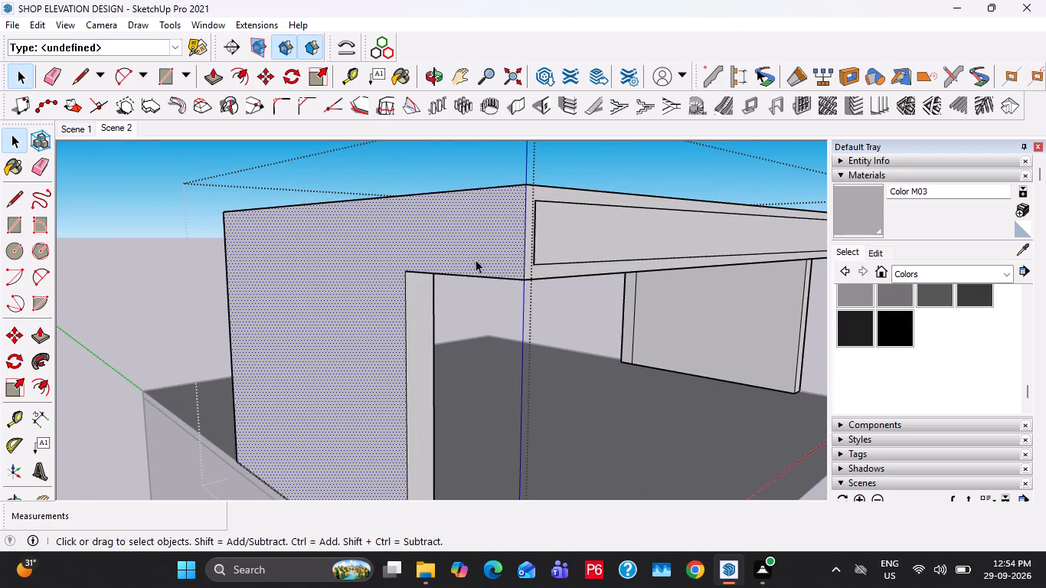
key(f)
click(503, 268)
click(535, 260)
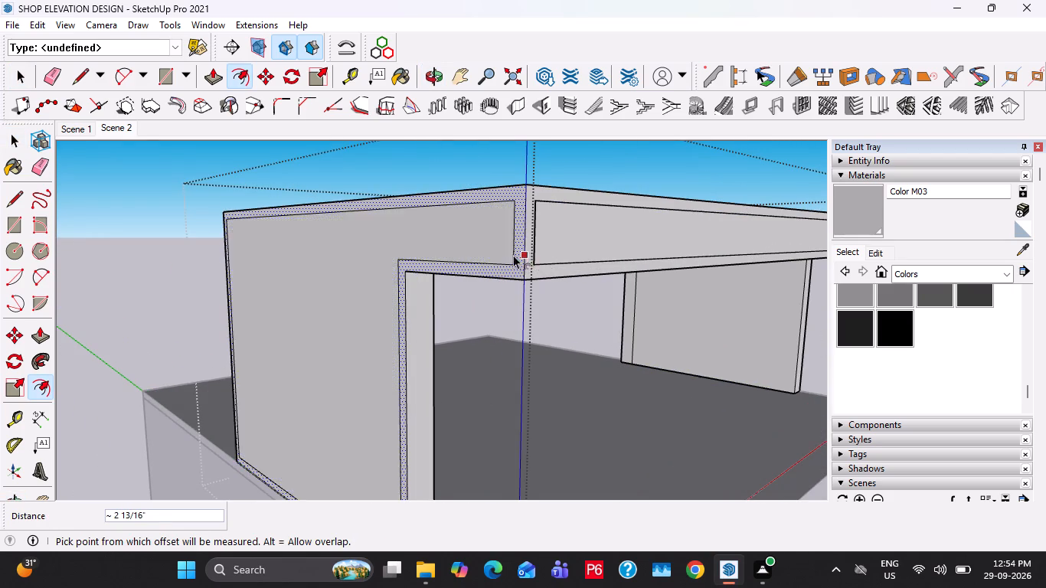
scroll(513, 255, down, 5)
key(space)
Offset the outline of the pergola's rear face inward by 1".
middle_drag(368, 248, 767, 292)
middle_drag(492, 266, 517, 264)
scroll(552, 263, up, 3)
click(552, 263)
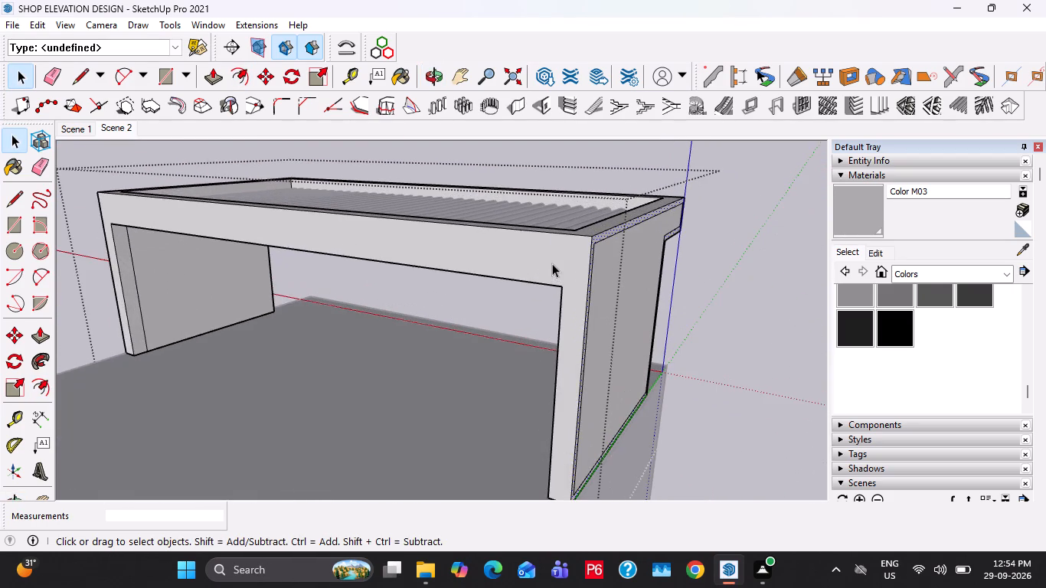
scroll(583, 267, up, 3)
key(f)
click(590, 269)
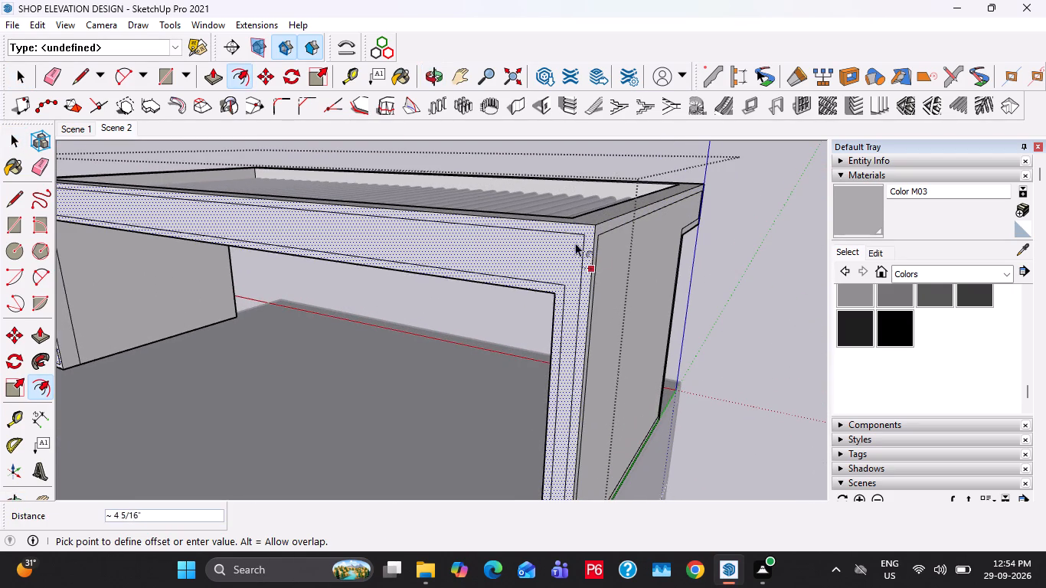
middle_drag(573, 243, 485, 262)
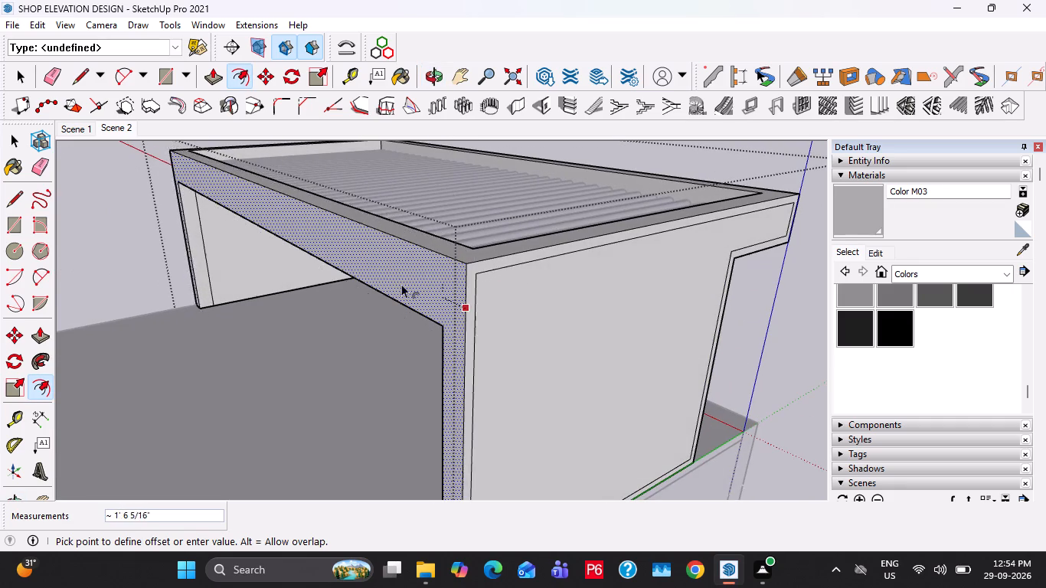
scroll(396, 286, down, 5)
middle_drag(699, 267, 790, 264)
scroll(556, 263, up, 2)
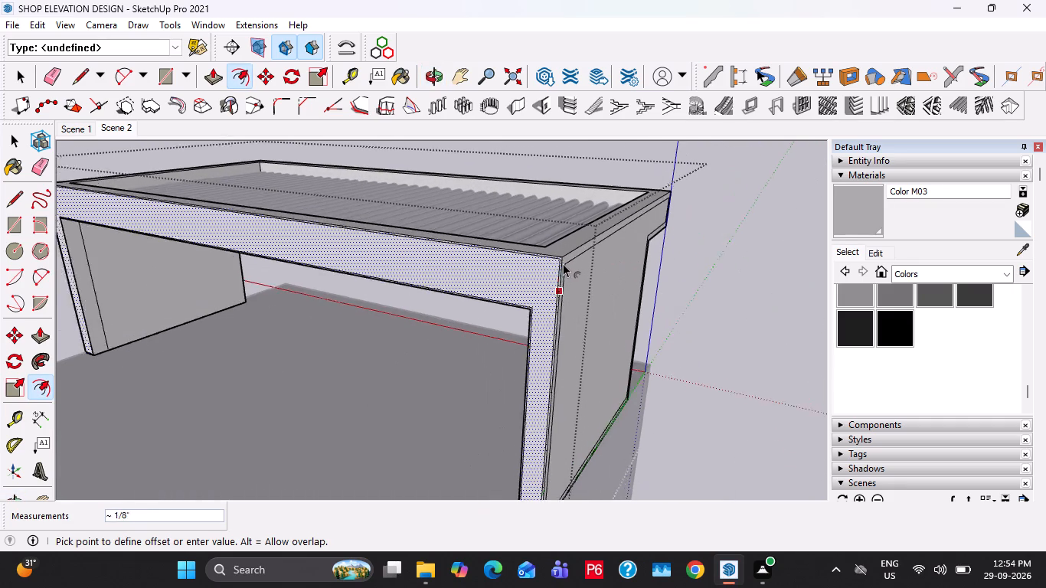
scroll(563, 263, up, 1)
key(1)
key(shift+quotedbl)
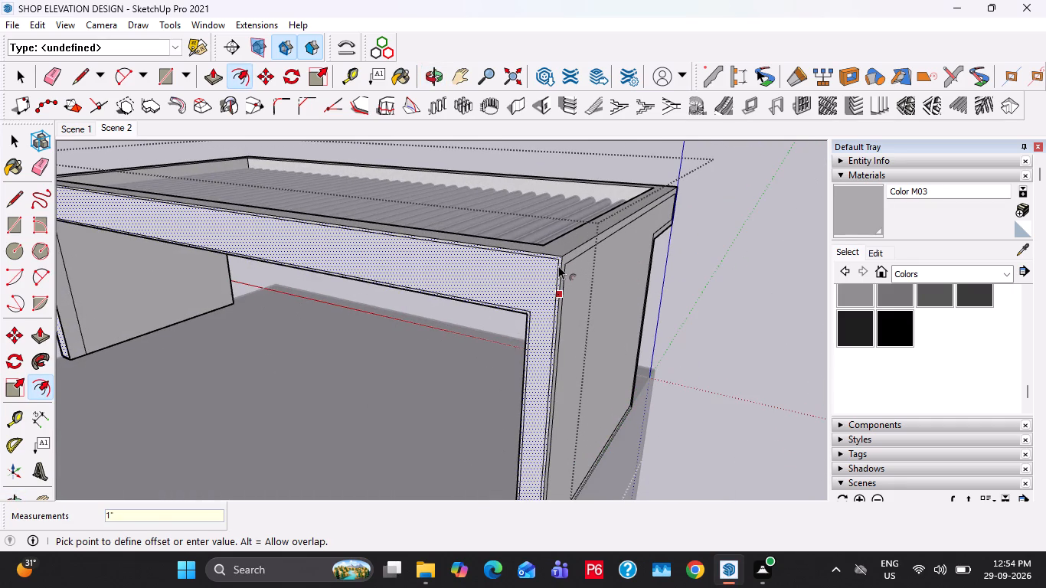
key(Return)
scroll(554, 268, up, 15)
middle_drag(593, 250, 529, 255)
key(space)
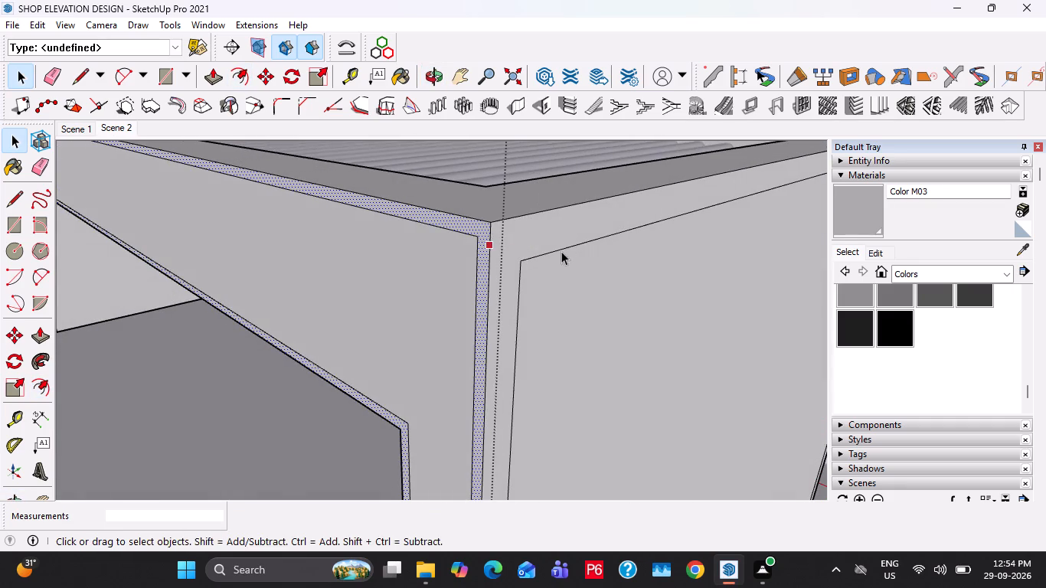
Measure the border width on the pergola's offset side face and save the model.
key(t)
click(572, 205)
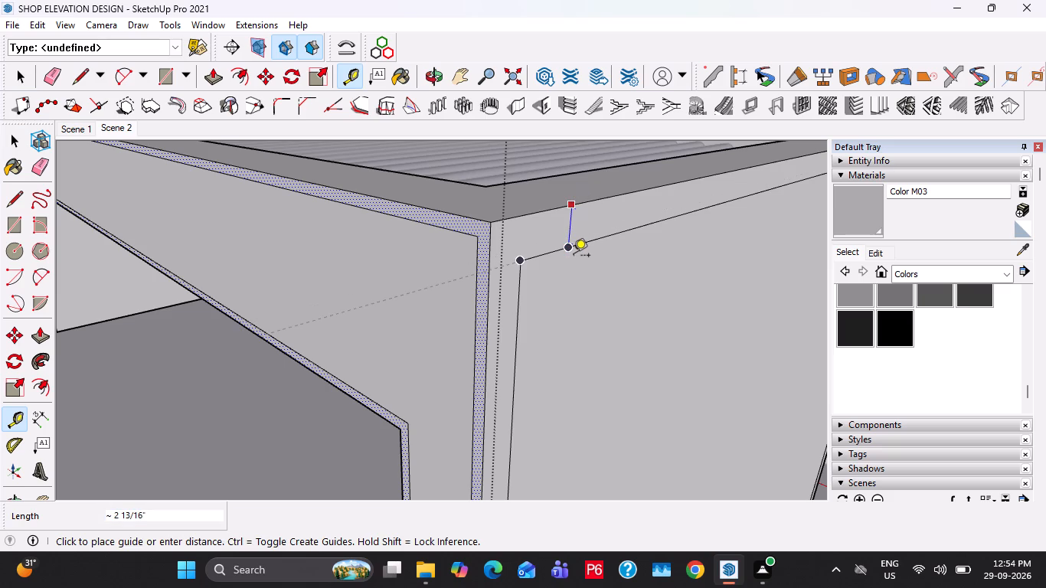
key(ctrl+s)
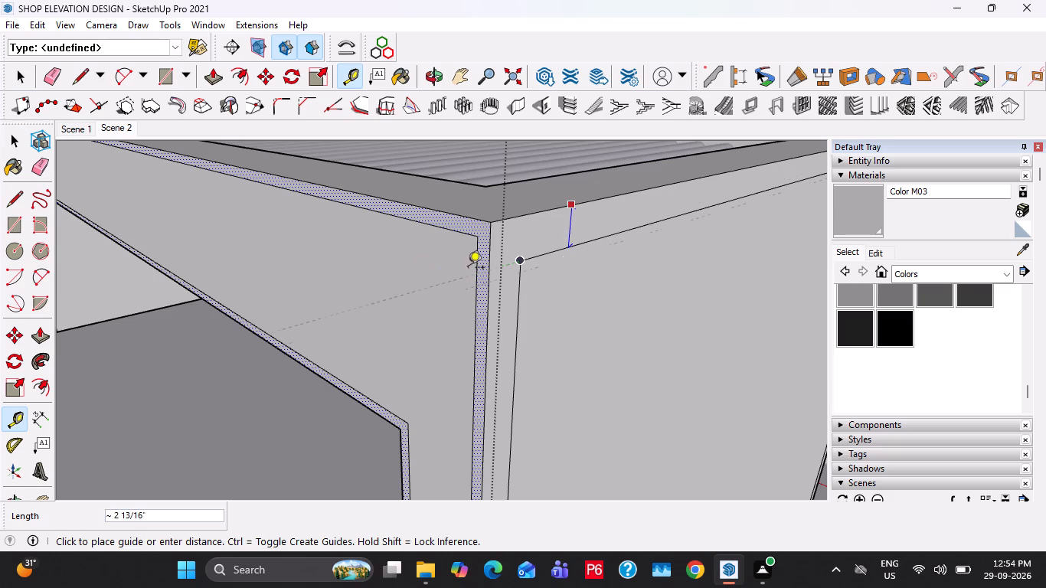
Undo the last offset on the pergola's rear face and offset its outline inward by 3".
key(ctrl+z)
key(space)
key(f)
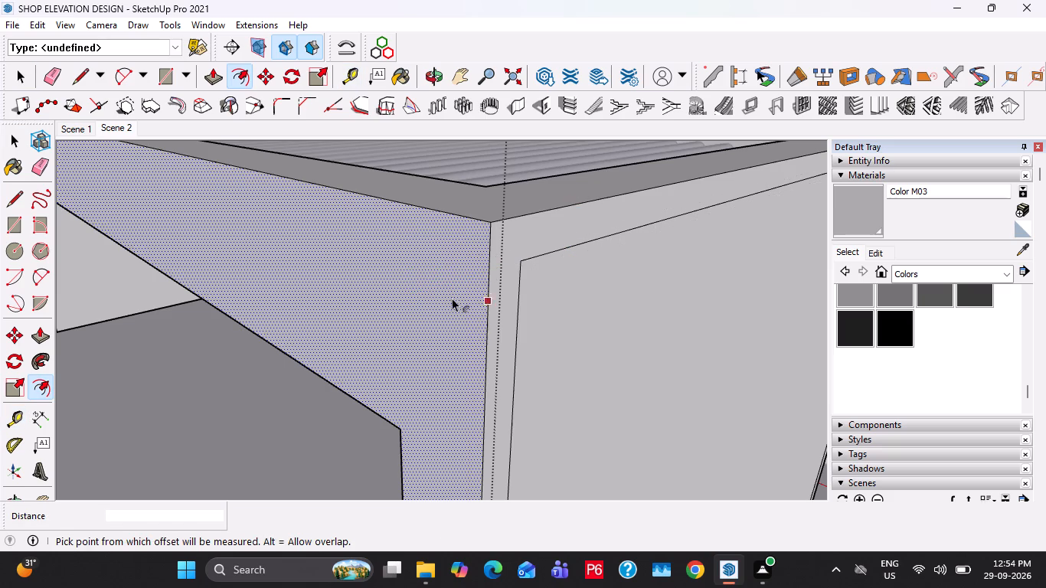
click(463, 299)
key(3)
key(Return)
key(space)
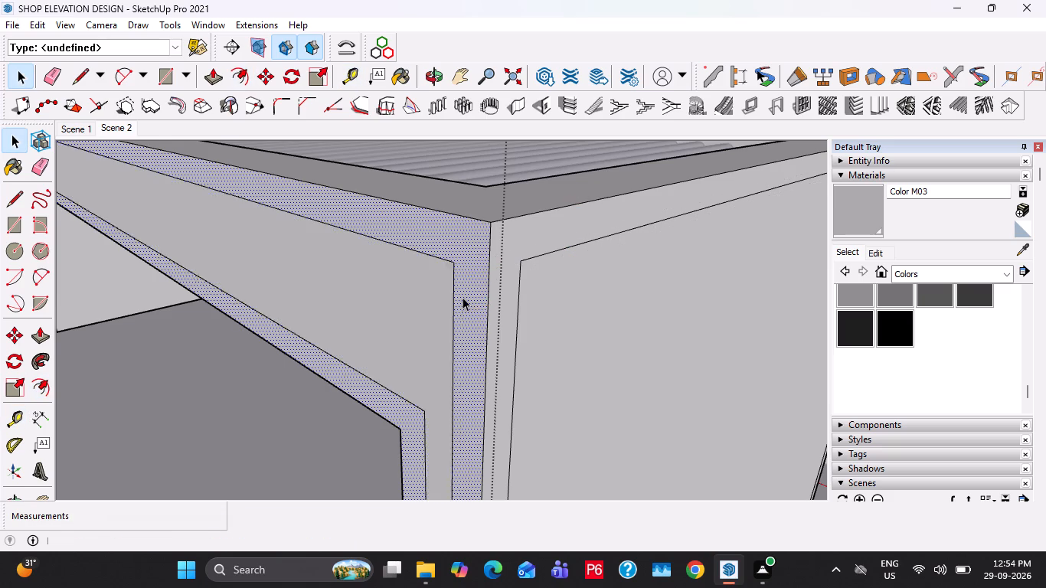
Offset the outline of the pergola's opposite side face inward by 3" and close the pergola group.
scroll(465, 292, down, 7)
middle_drag(217, 288, 424, 266)
scroll(453, 253, down, 9)
middle_drag(263, 252, 568, 251)
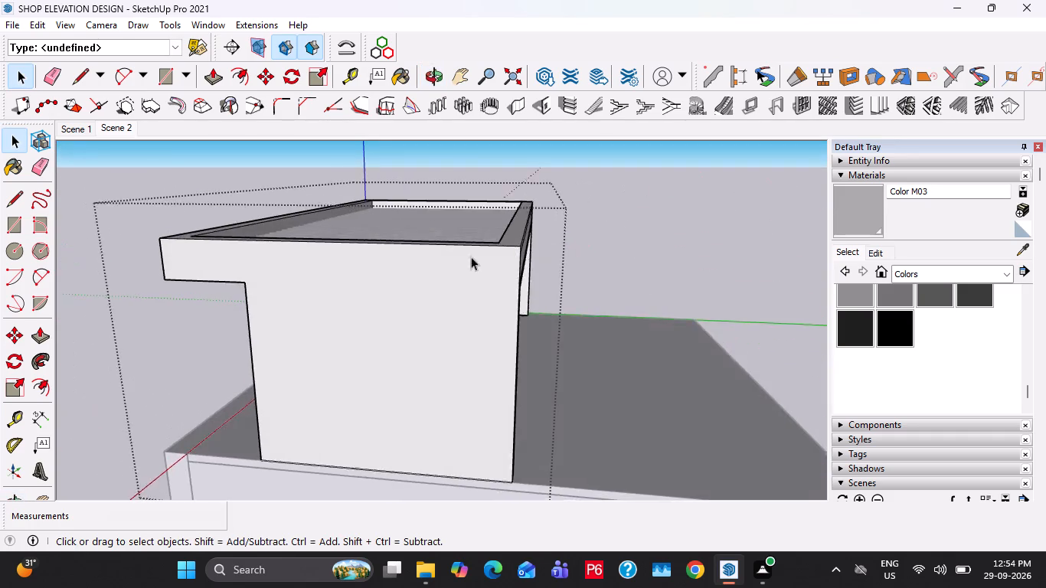
scroll(383, 270, up, 4)
click(336, 285)
key(f)
click(203, 322)
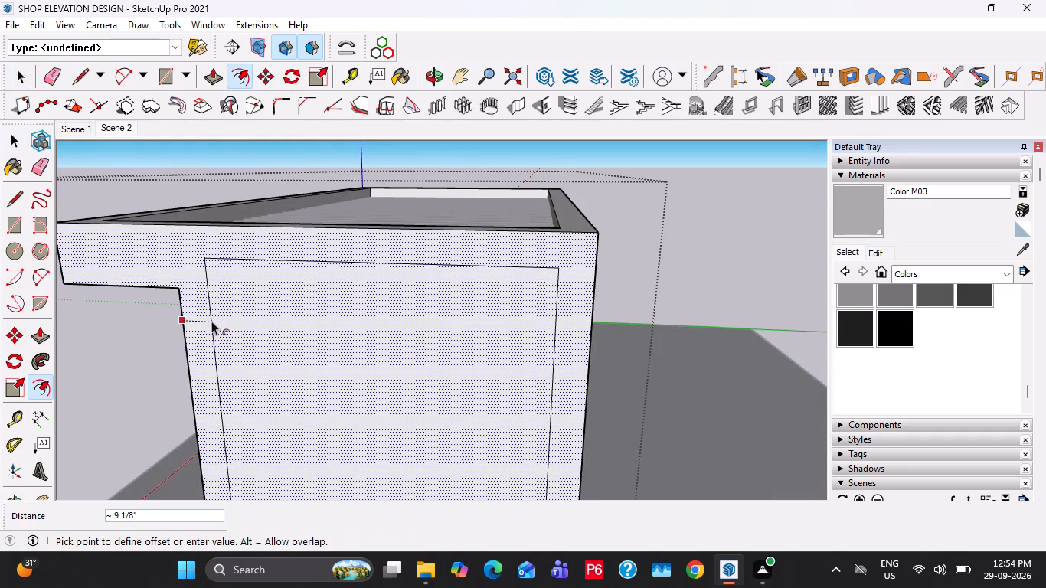
text(3")
key(Return)
key(space)
scroll(360, 267, down, 10)
middle_drag(322, 305, 665, 279)
key(space)
key(Escape)
key(Escape)
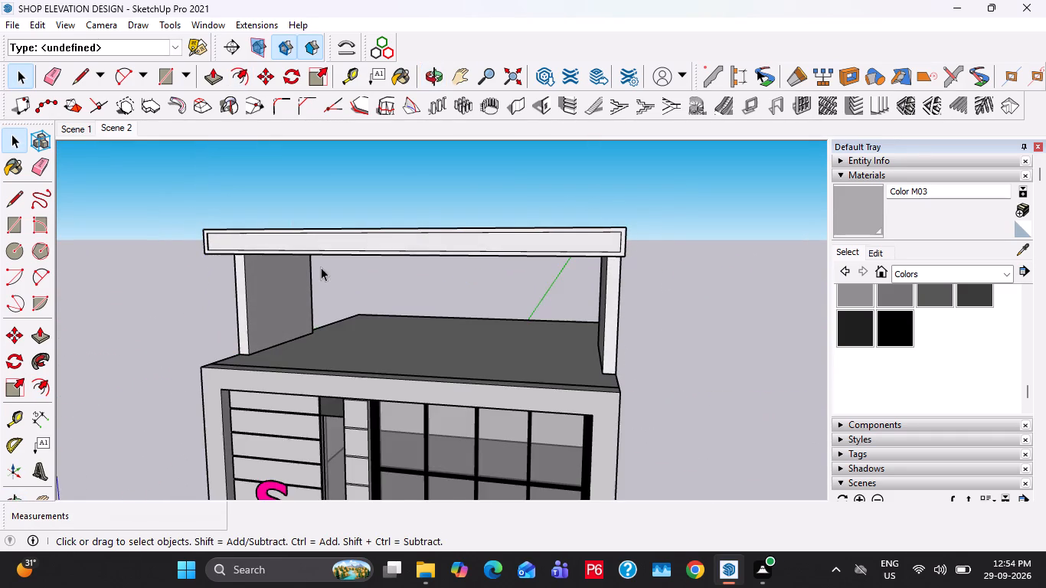
key(Escape)
Choose the rail type with horizontal bars and a wooden handrail in MAJ Rail and start drawing the rail.
middle_drag(325, 254, 545, 201)
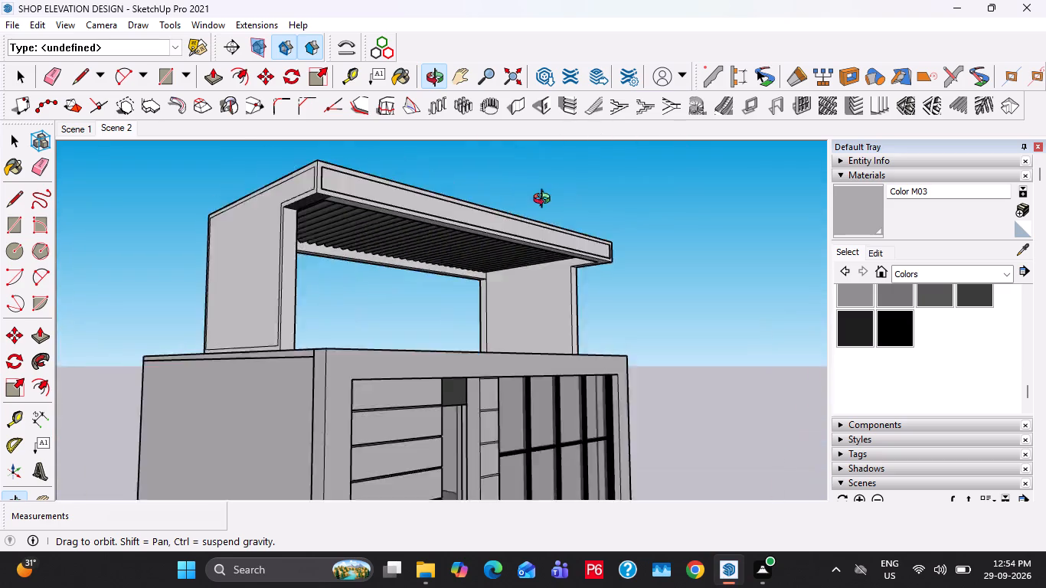
middle_drag(545, 201, 316, 429)
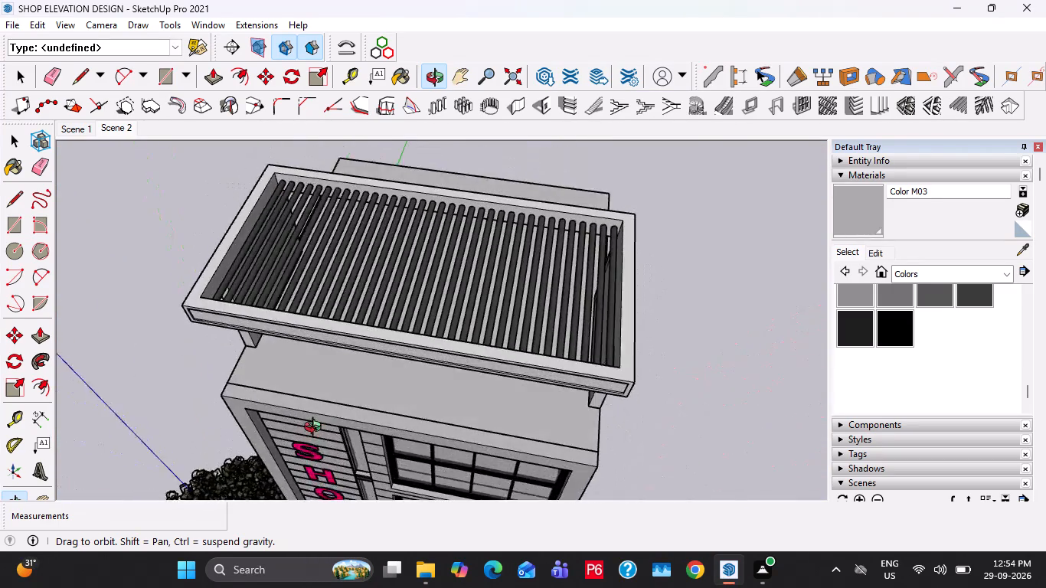
middle_drag(316, 429, 389, 325)
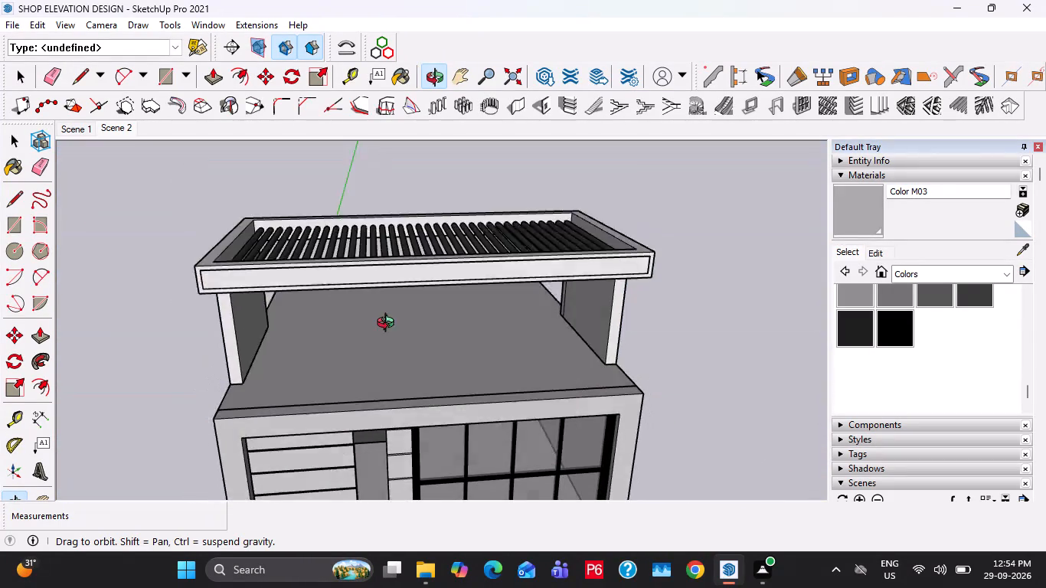
middle_drag(389, 325, 413, 364)
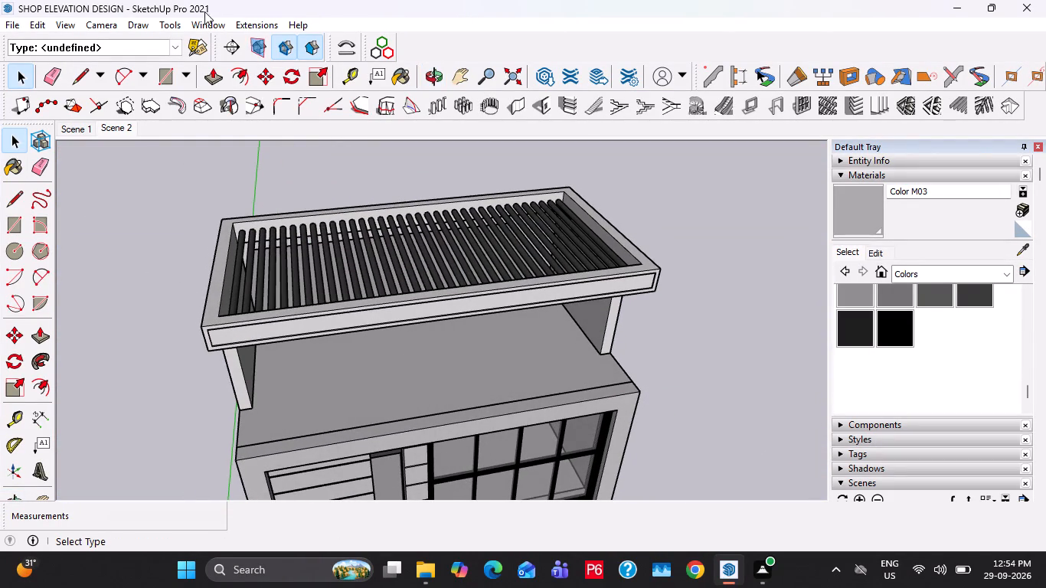
click(257, 23)
click(276, 80)
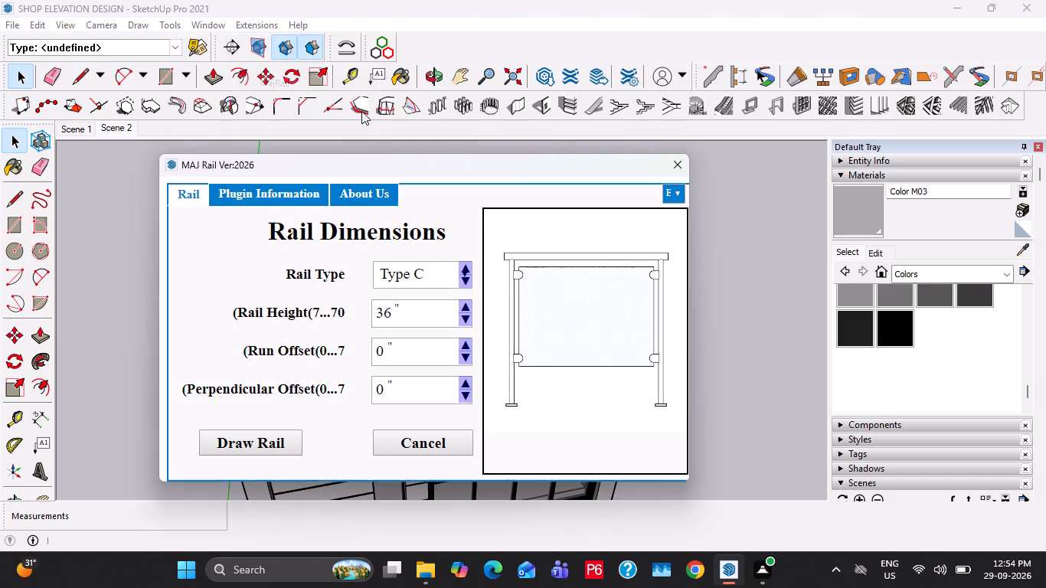
click(469, 263)
click(463, 283)
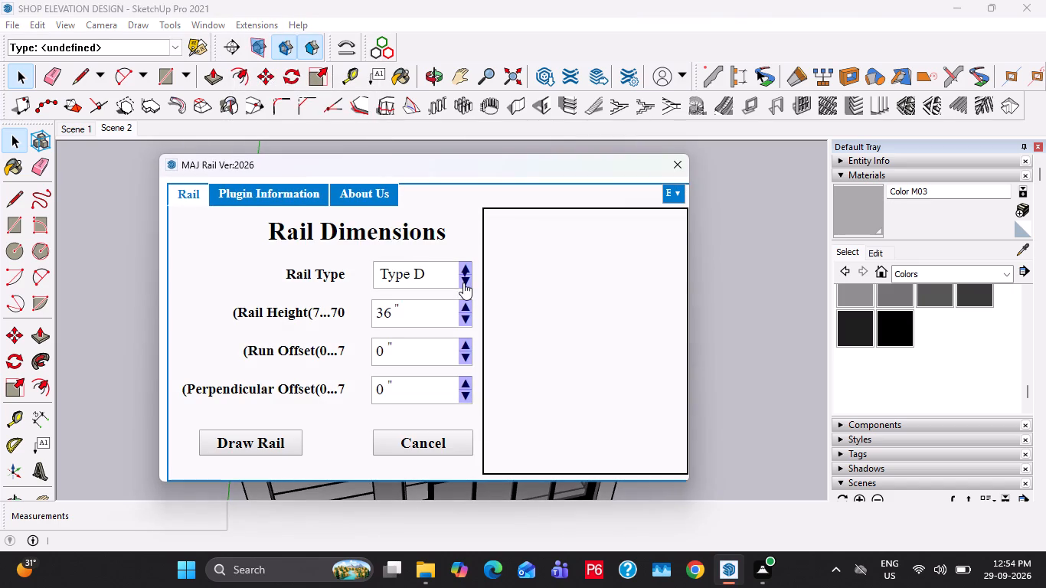
click(463, 283)
click(463, 283)
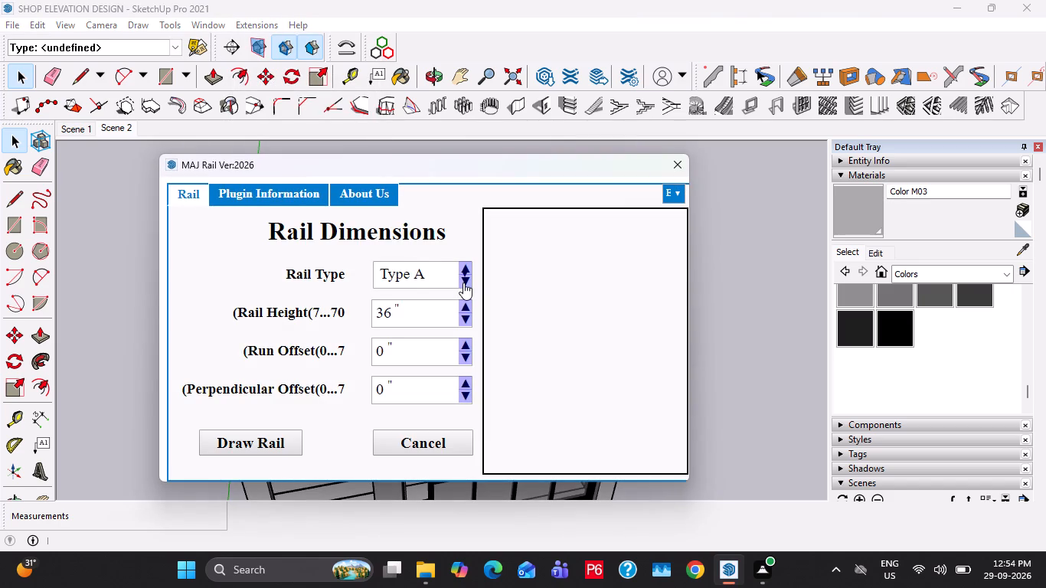
click(464, 269)
click(262, 425)
click(261, 442)
Draw the roof railing from one front pergola leg around the front edge to the other leg, with corner poles and four intermediate poles.
middle_drag(364, 396, 388, 418)
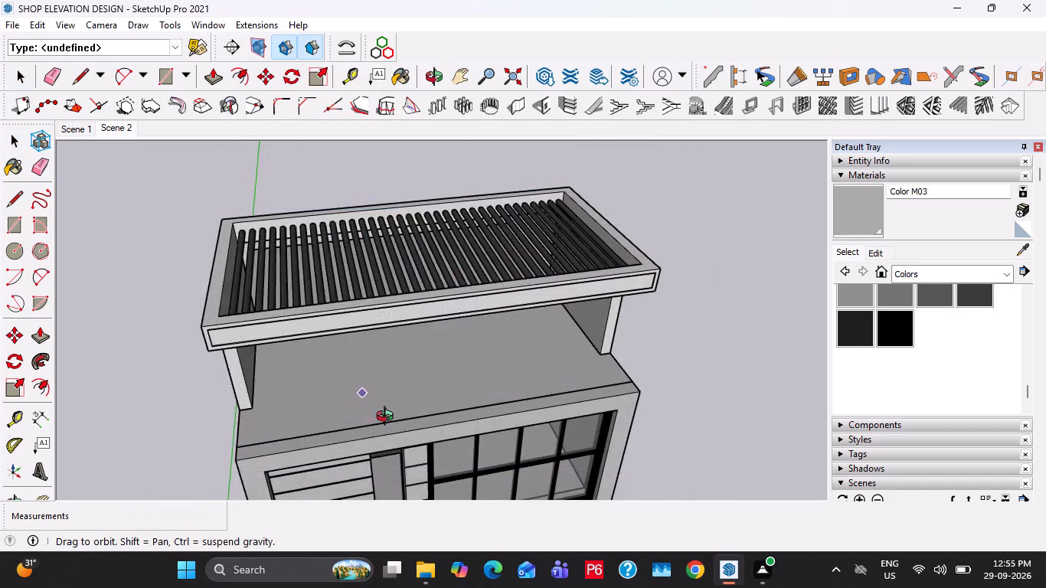
middle_drag(388, 418, 531, 331)
scroll(397, 377, up, 10)
click(325, 384)
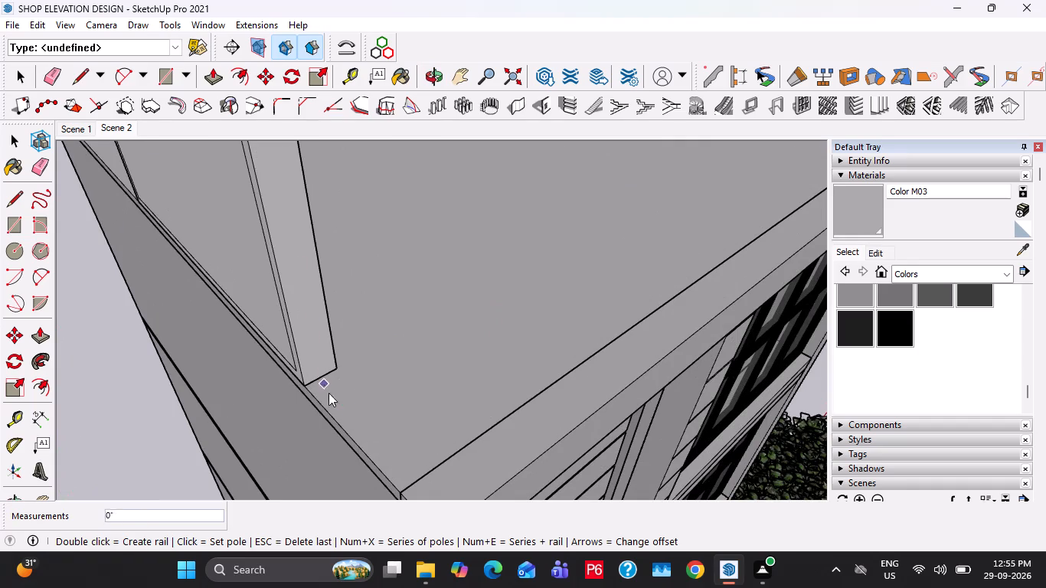
shift+middle_drag(425, 473, 348, 394)
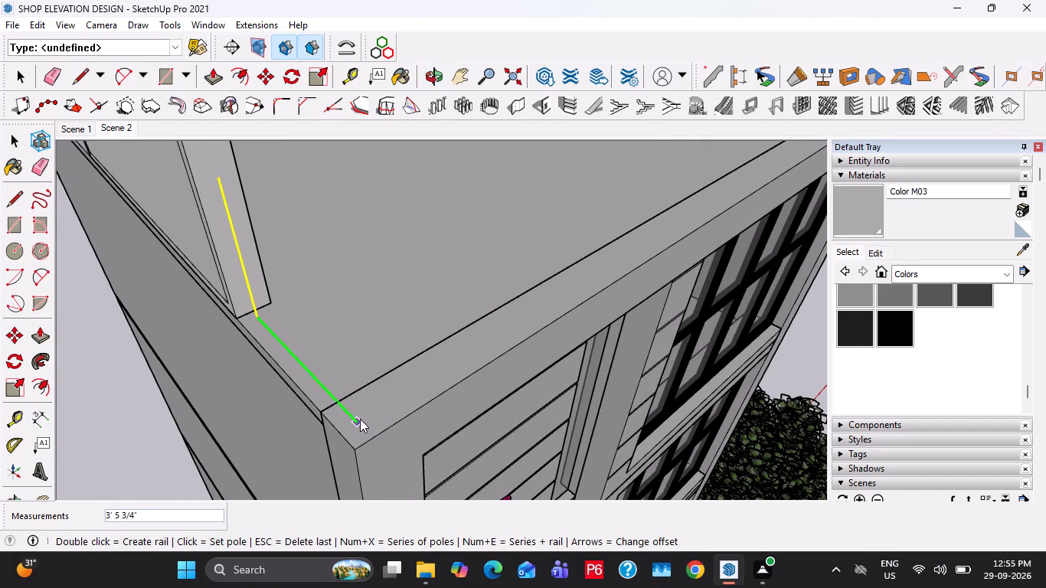
click(360, 419)
shift+middle_drag(512, 322, 380, 384)
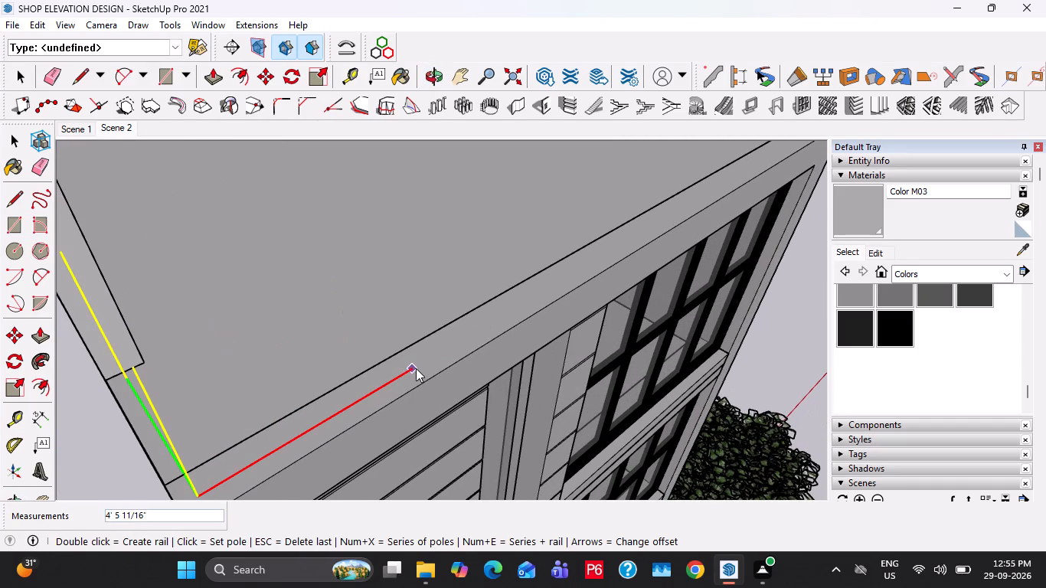
click(416, 368)
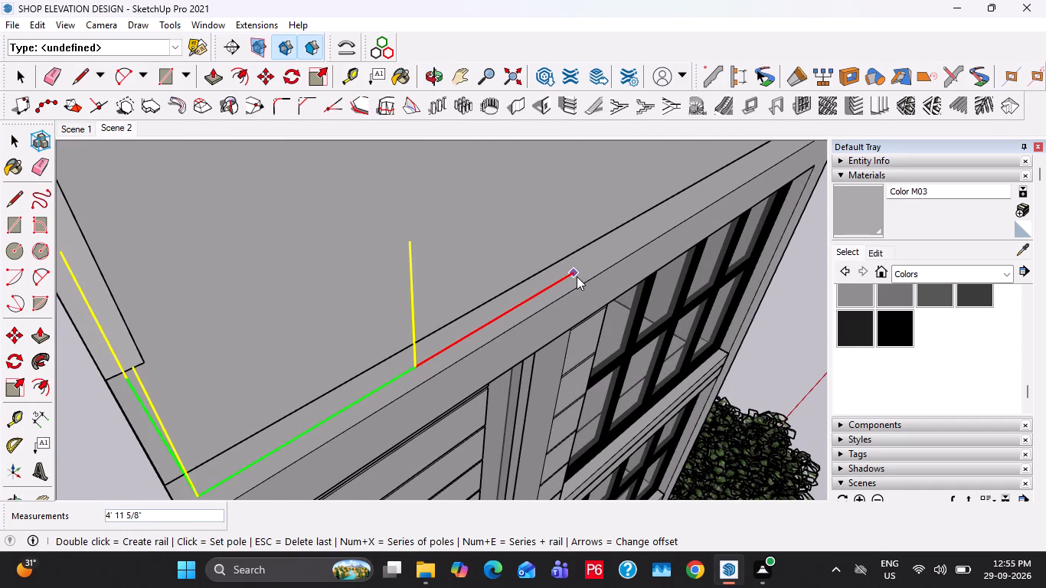
click(577, 276)
shift+middle_drag(602, 255, 384, 359)
click(466, 317)
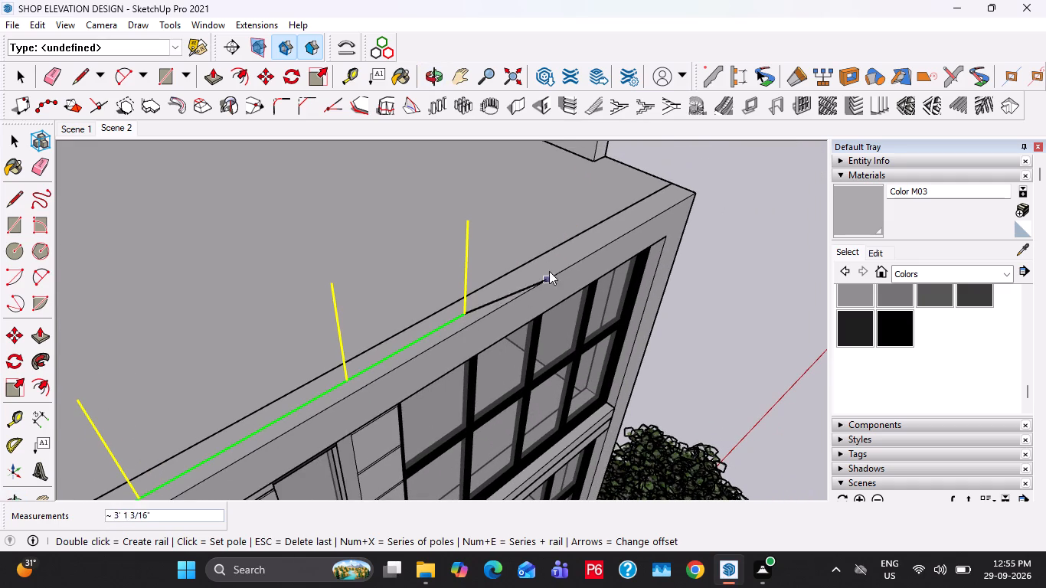
click(593, 235)
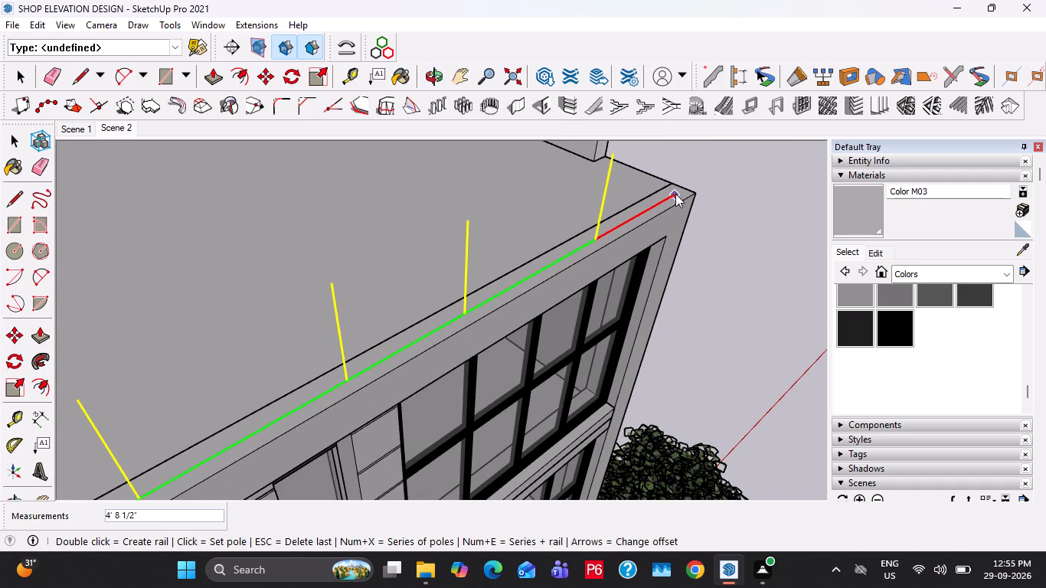
click(675, 194)
scroll(638, 162, up, 5)
middle_drag(606, 170, 513, 236)
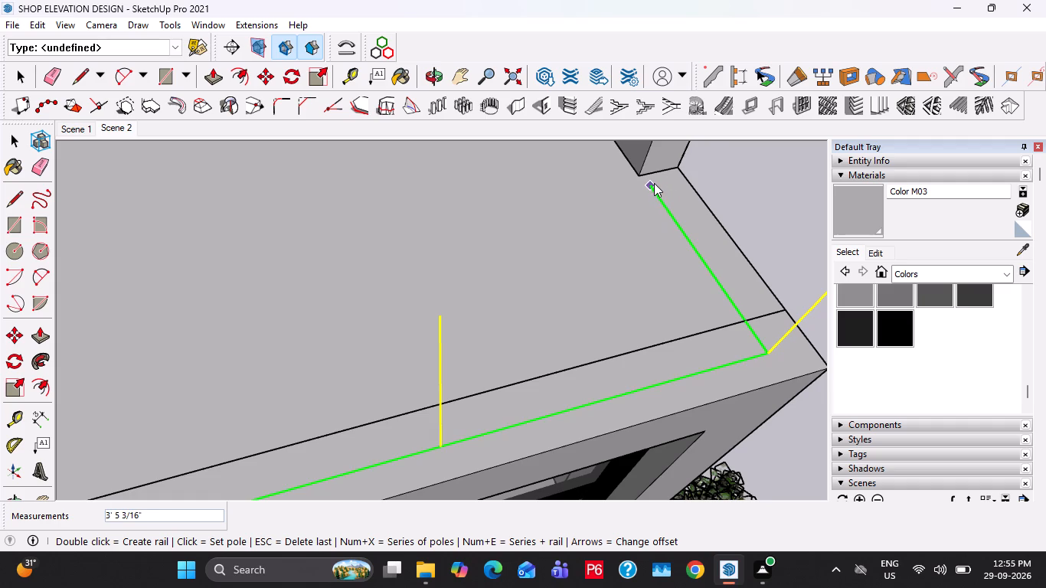
double_click(654, 183)
scroll(624, 214, down, 20)
scroll(624, 214, down, 2)
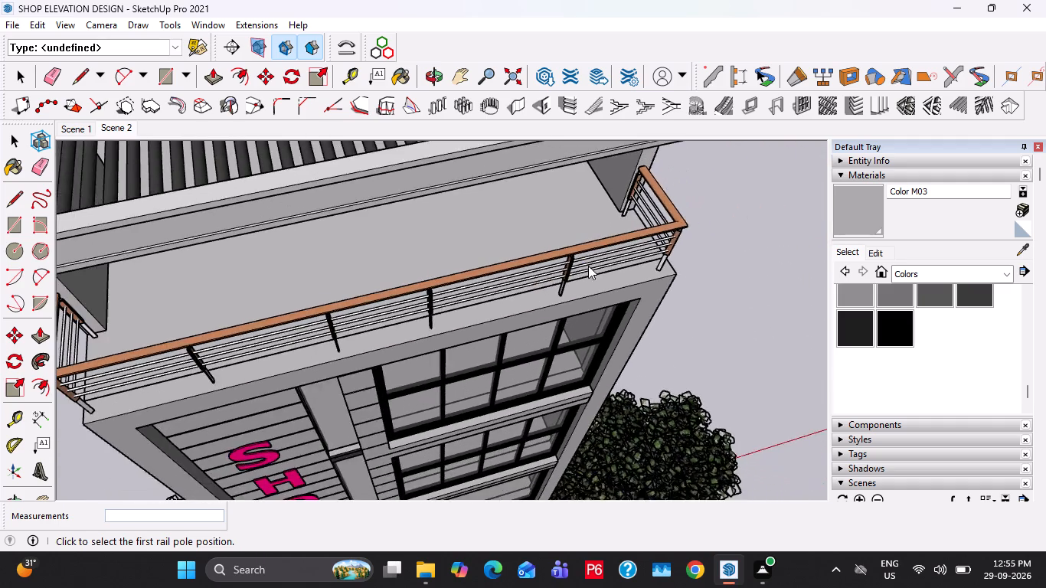
Leave the rail tool and examine the new roof railing, including the whole elevation in Scene 1.
middle_drag(562, 279, 452, 194)
scroll(446, 204, down, 8)
key(space)
middle_drag(484, 289, 491, 191)
key(space)
key(Escape)
key(space)
key(Escape)
click(60, 124)
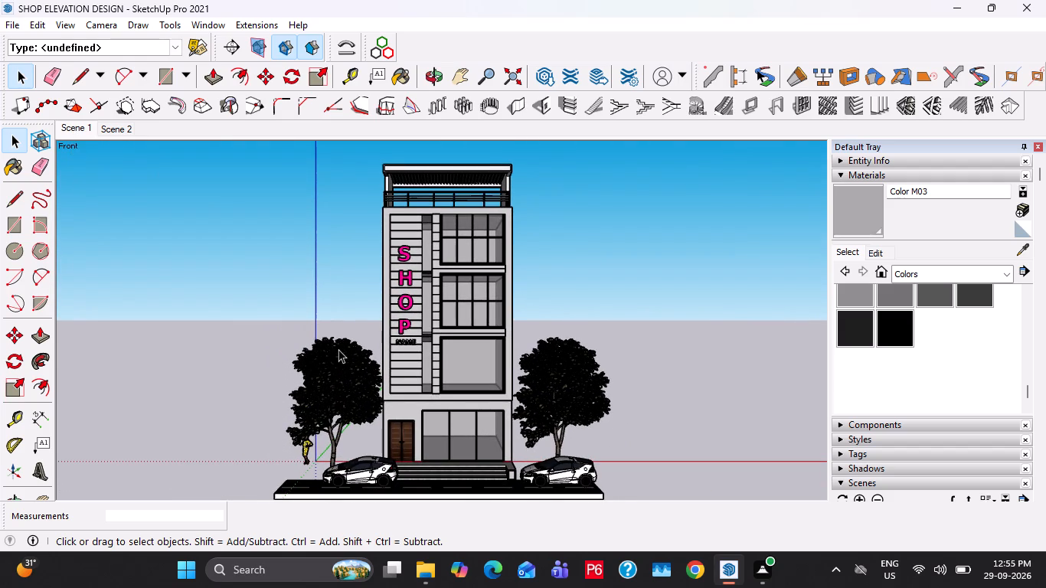
Start a 2D PNG export of the Scene 1 front elevation, choosing the existing SHOP ELEVATION DESIGN-1 image as the file.
scroll(338, 349, up, 1)
middle_drag(400, 345, 394, 330)
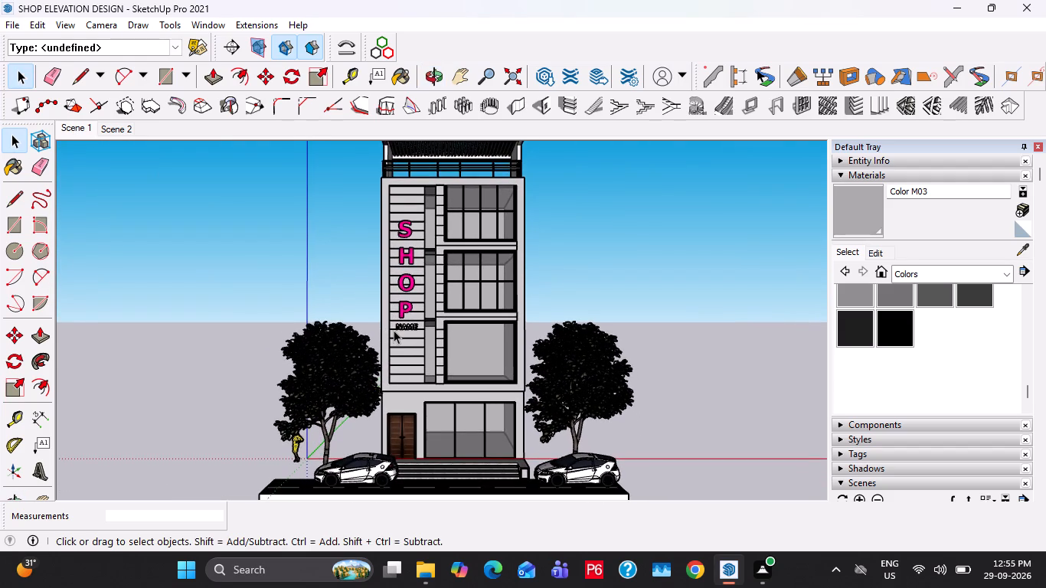
scroll(394, 330, down, 1)
shift+middle_drag(394, 330, 394, 348)
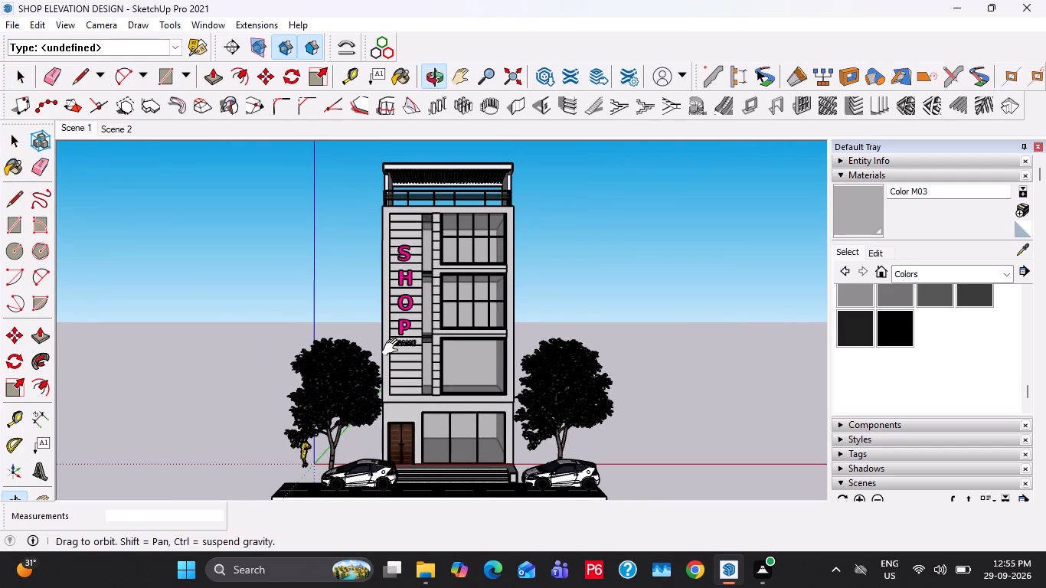
shift+middle_drag(394, 348, 394, 350)
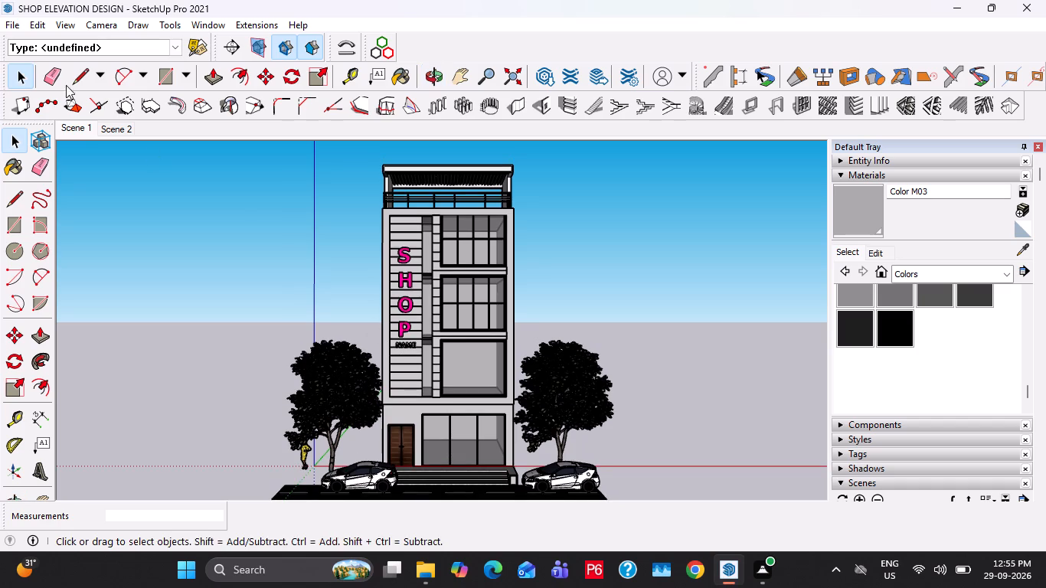
click(2, 26)
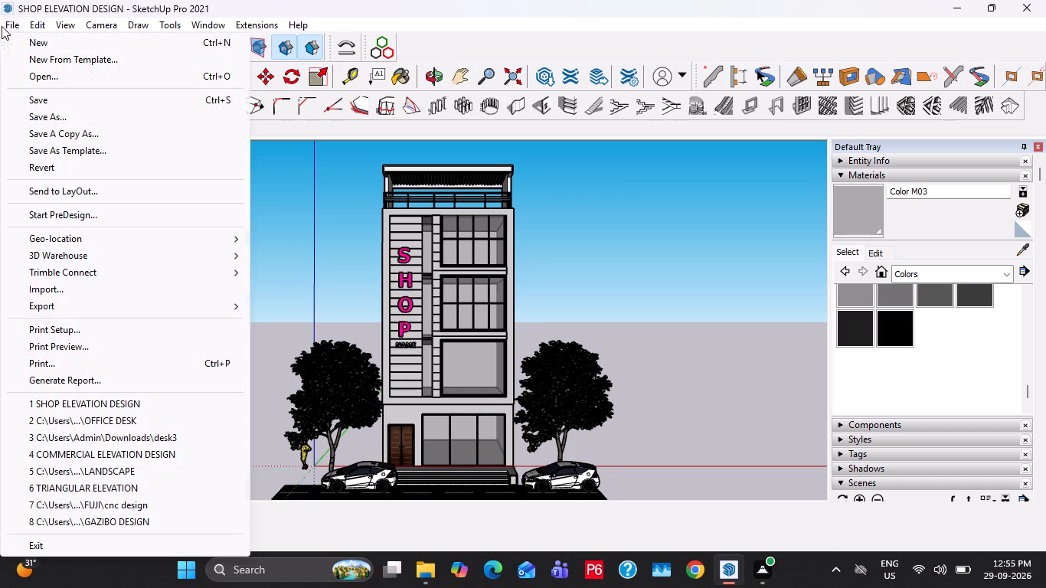
click(74, 303)
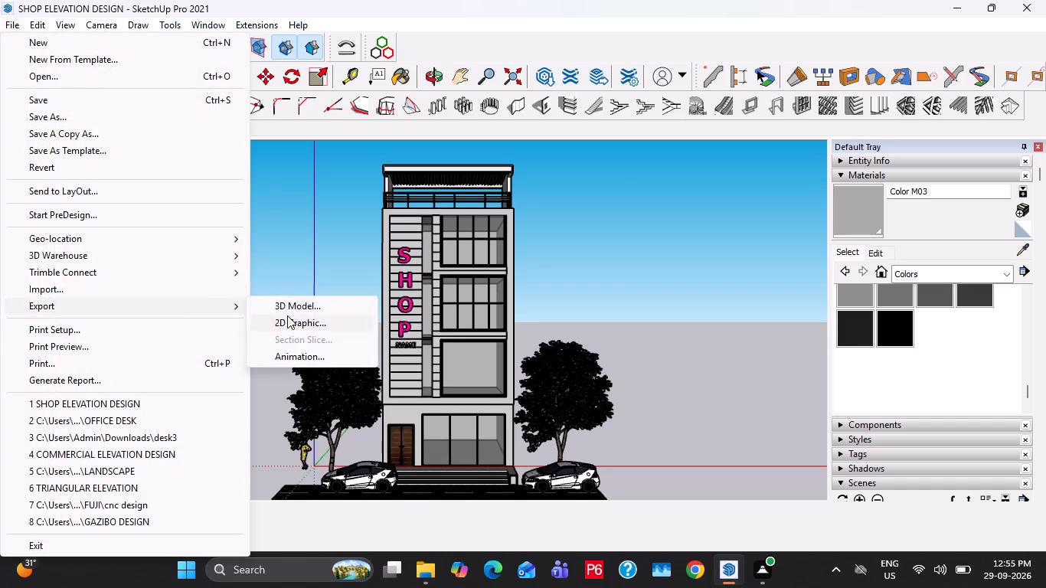
click(287, 315)
click(469, 247)
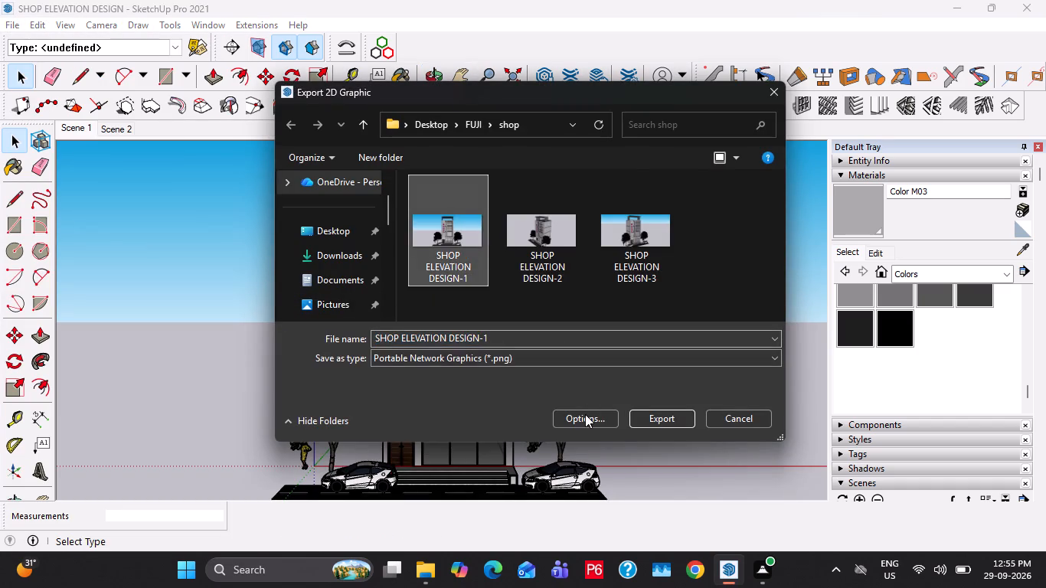
Turn off the view-size option, set the image width to 2000 pixels and export, replacing the existing SHOP ELEVATION DESIGN-1 file.
click(585, 414)
double_click(521, 216)
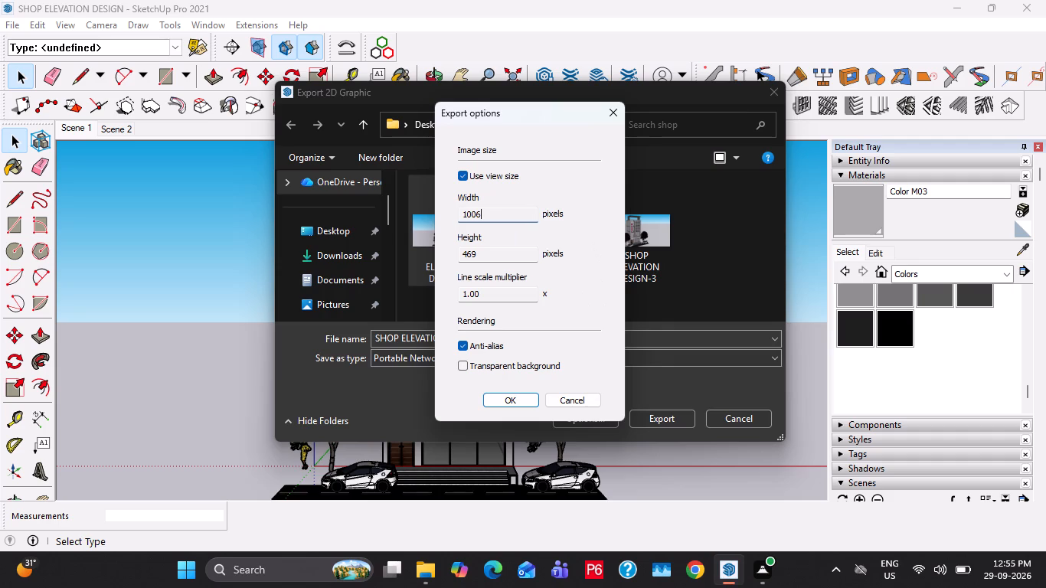
click(520, 217)
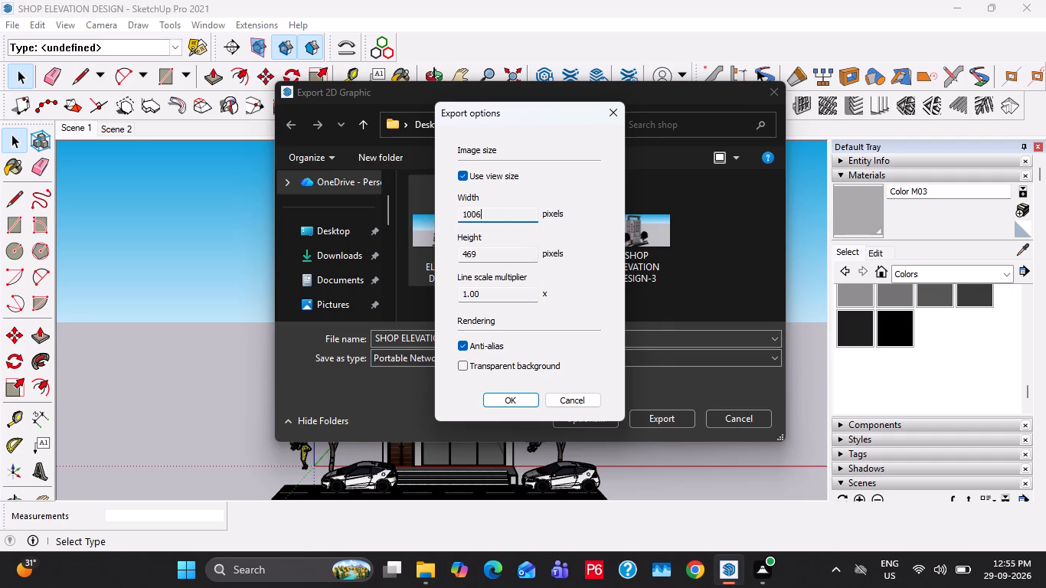
double_click(497, 214)
key(3)
key(0)
text(00)
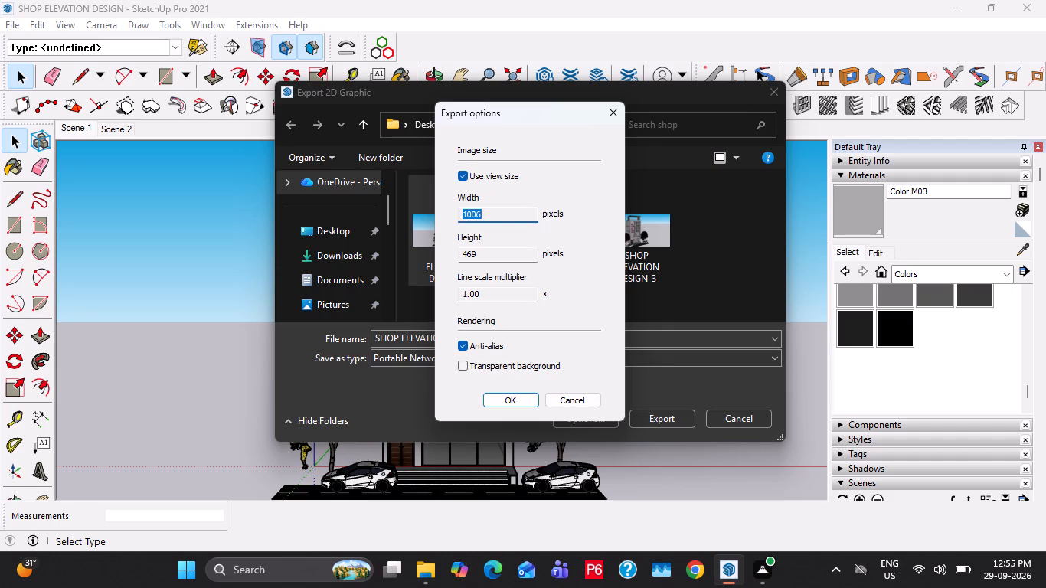
click(486, 220)
key(0)
click(493, 219)
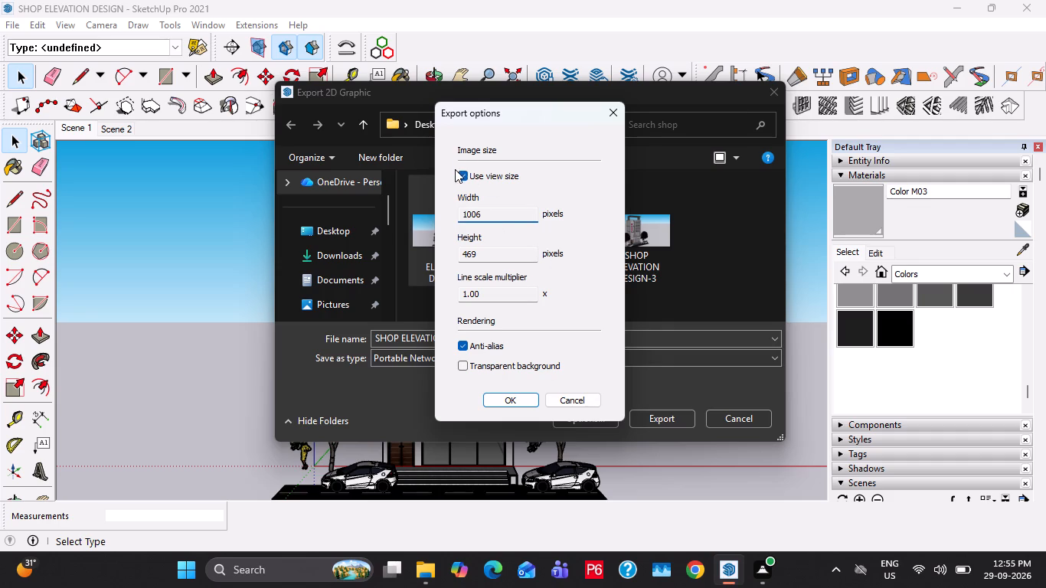
click(463, 174)
double_click(494, 217)
key(2)
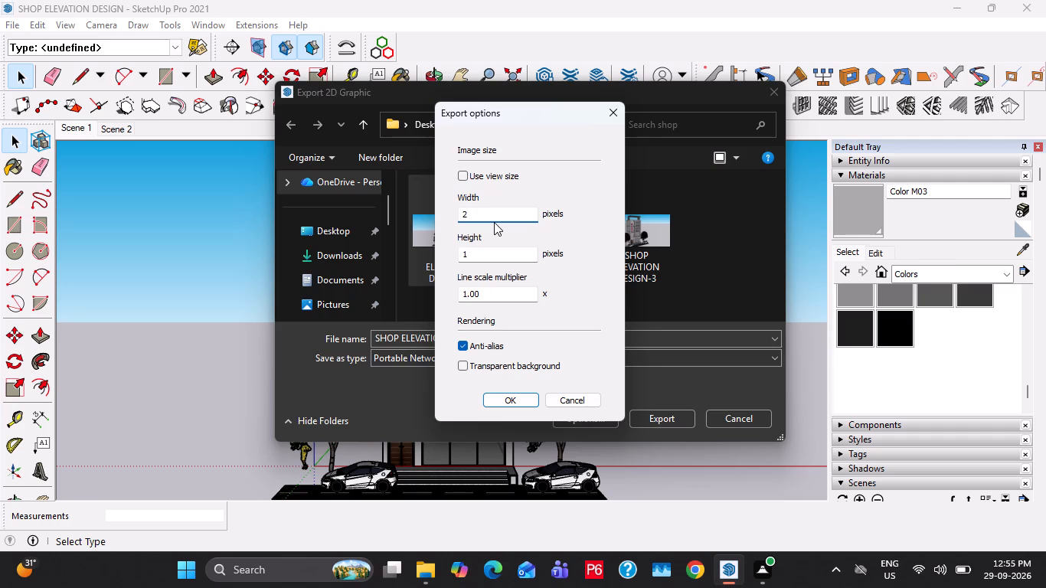
text(000)
click(495, 263)
click(515, 400)
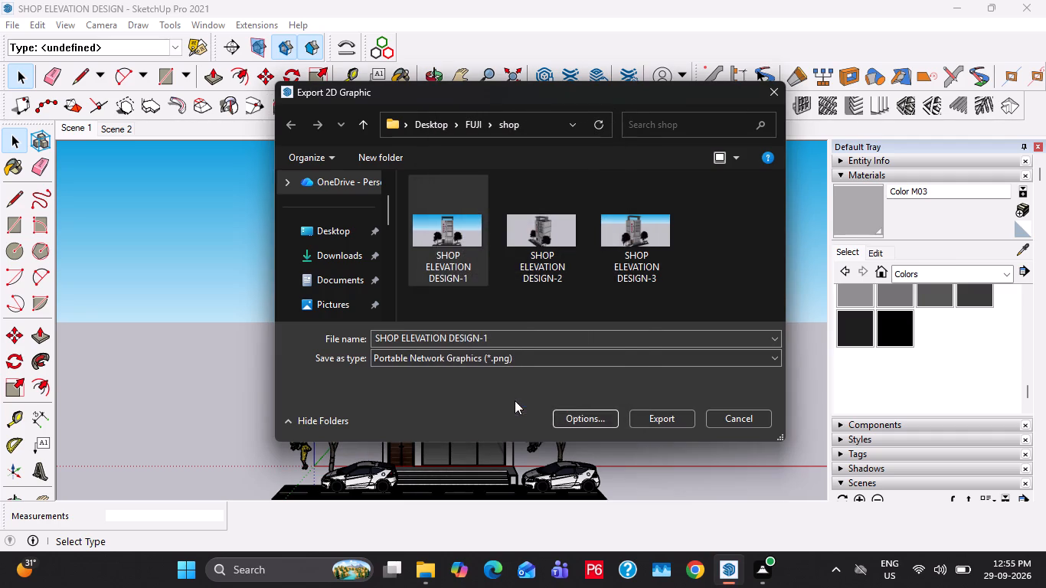
click(659, 420)
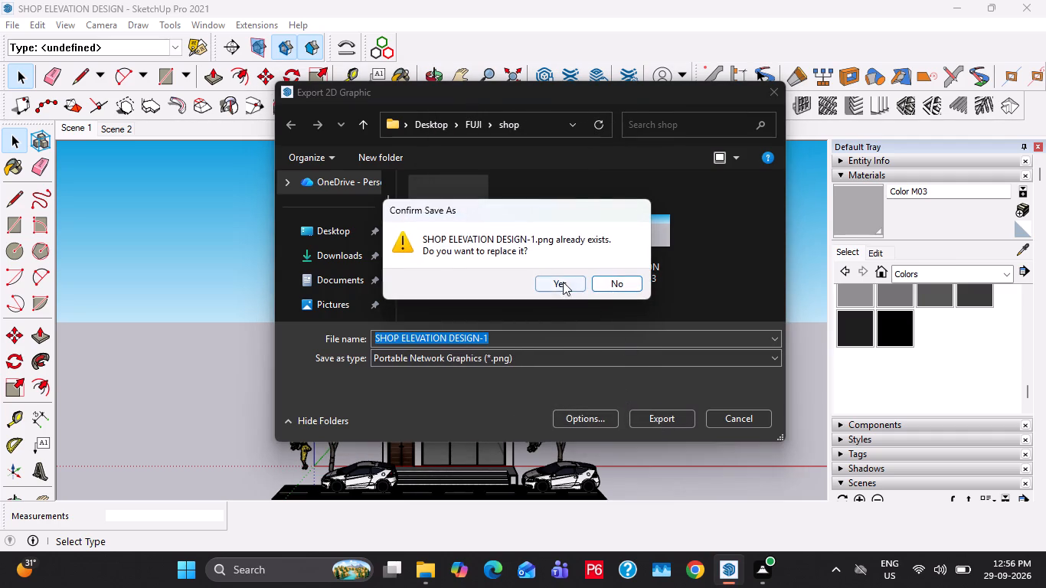
click(563, 282)
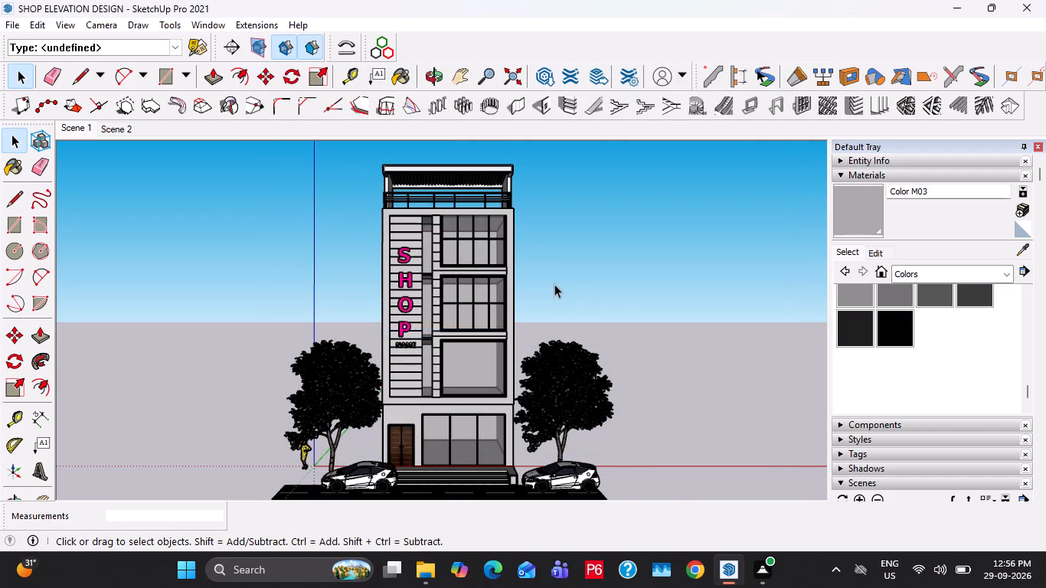
Switch to Scene 2 and export it as a 2D PNG, replacing the existing SHOP ELEVATION DESIGN-2 image.
click(119, 128)
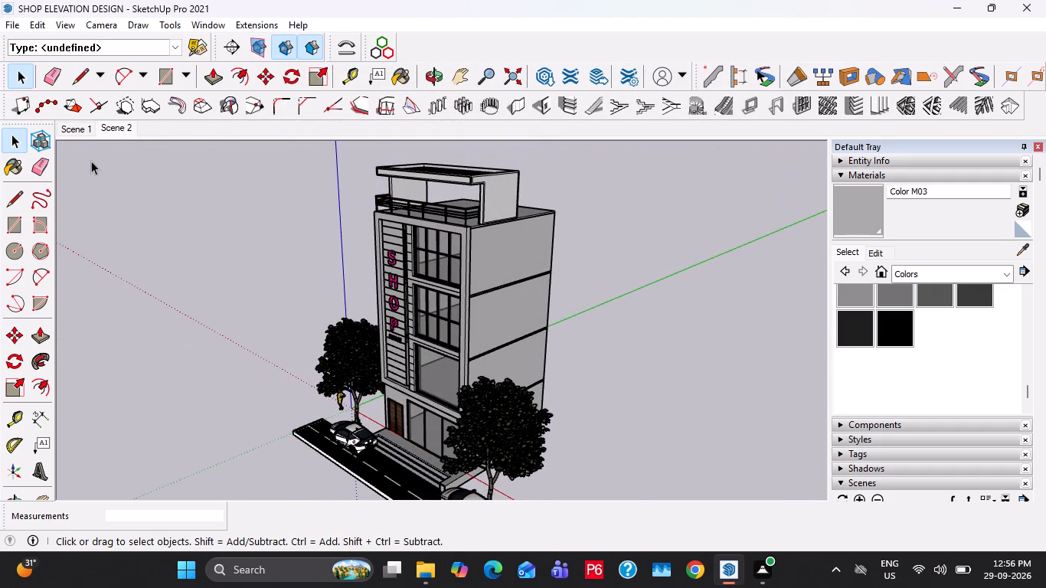
click(18, 26)
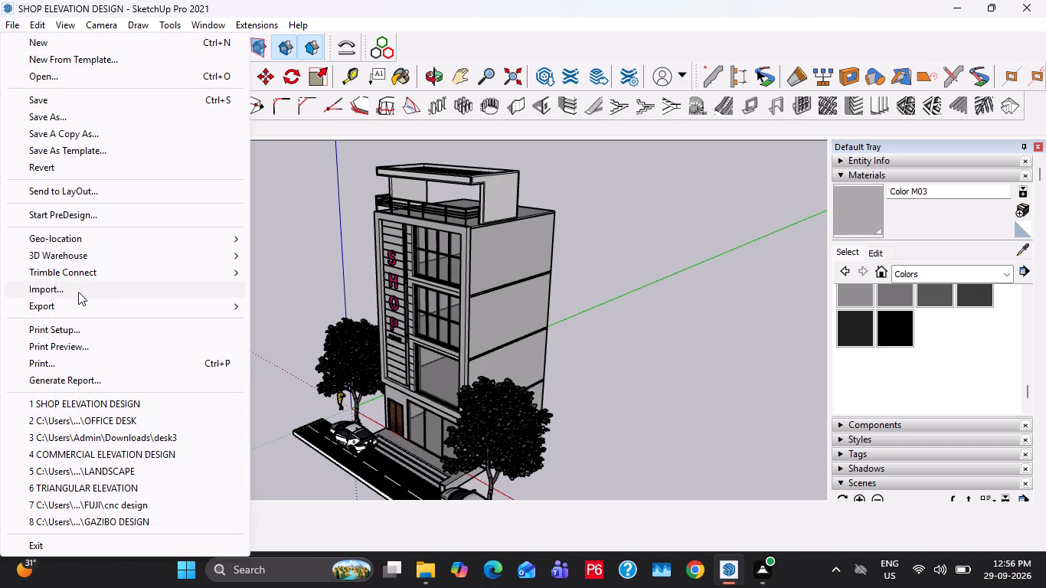
click(77, 304)
click(306, 325)
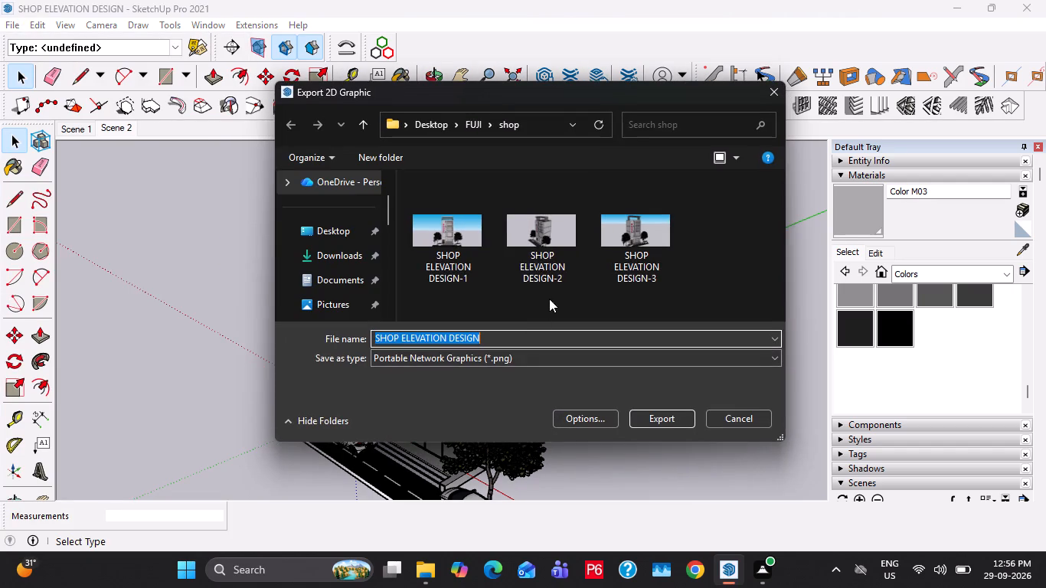
click(537, 246)
click(639, 420)
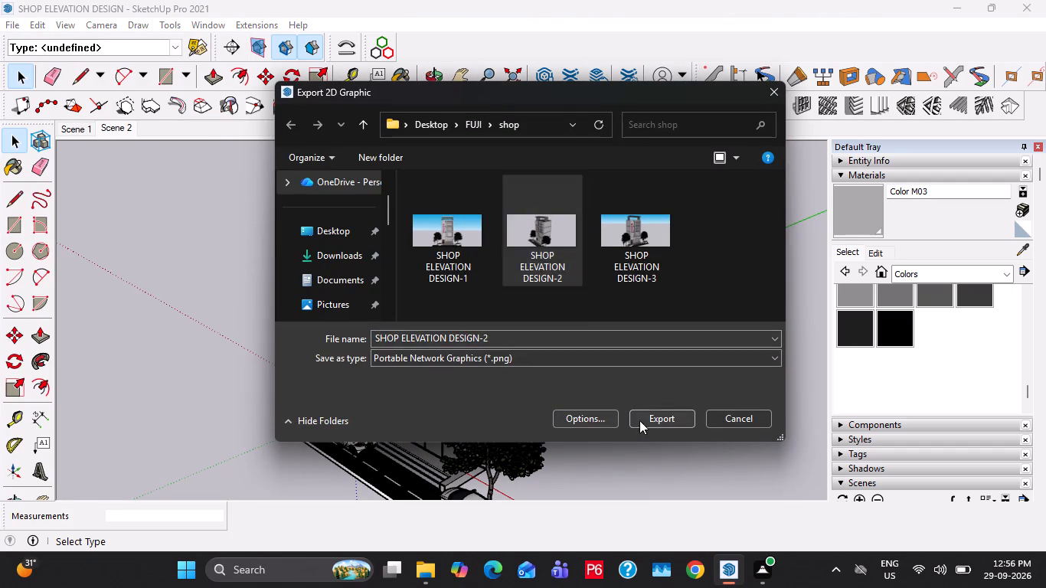
click(567, 284)
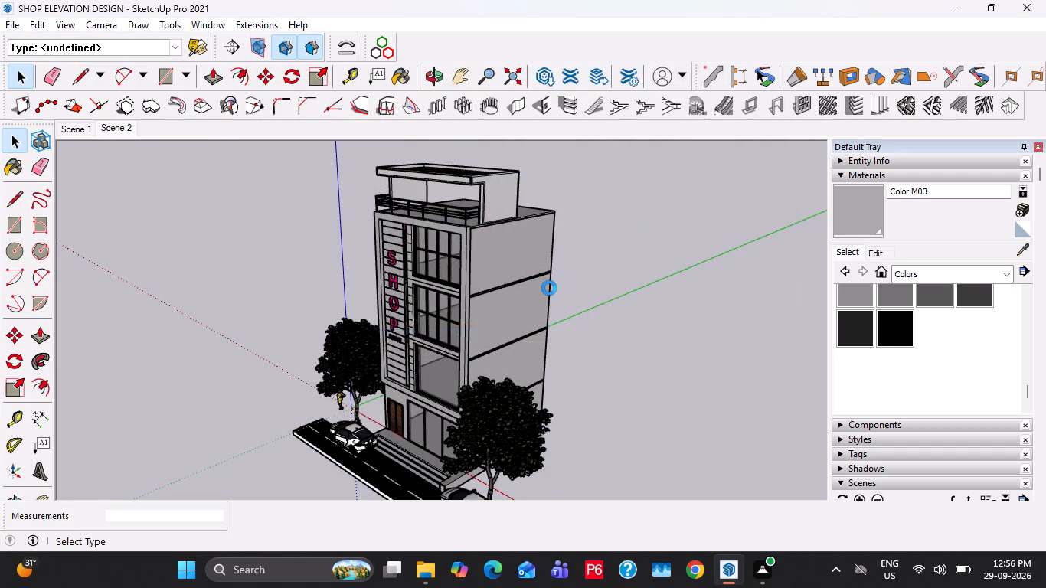
Open the exported SHOP ELEVATION DESIGN-1 image from the shop folder and examine the roof railing, facade and ground floor up close.
click(408, 477)
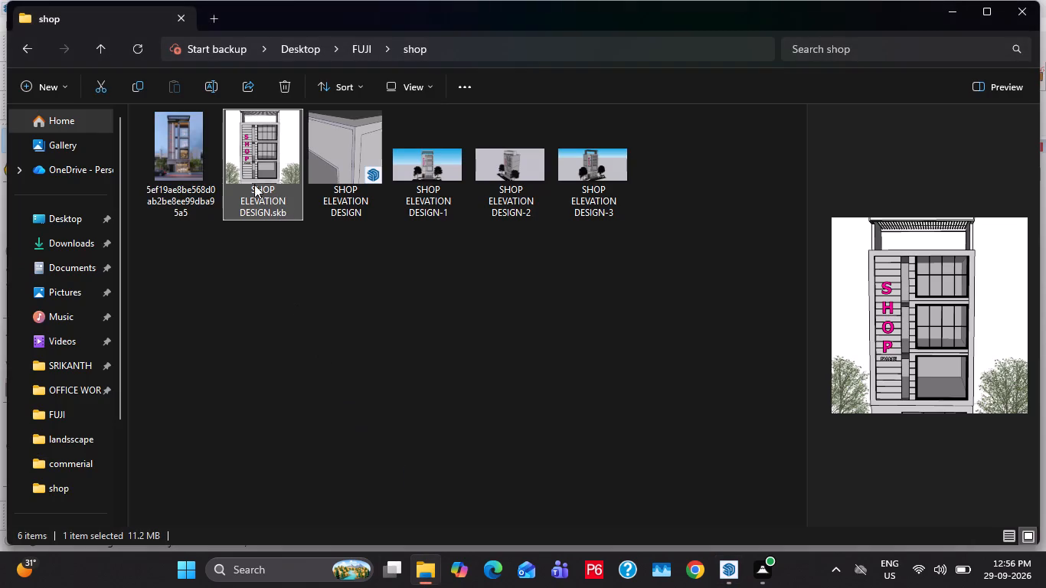
click(441, 335)
double_click(407, 167)
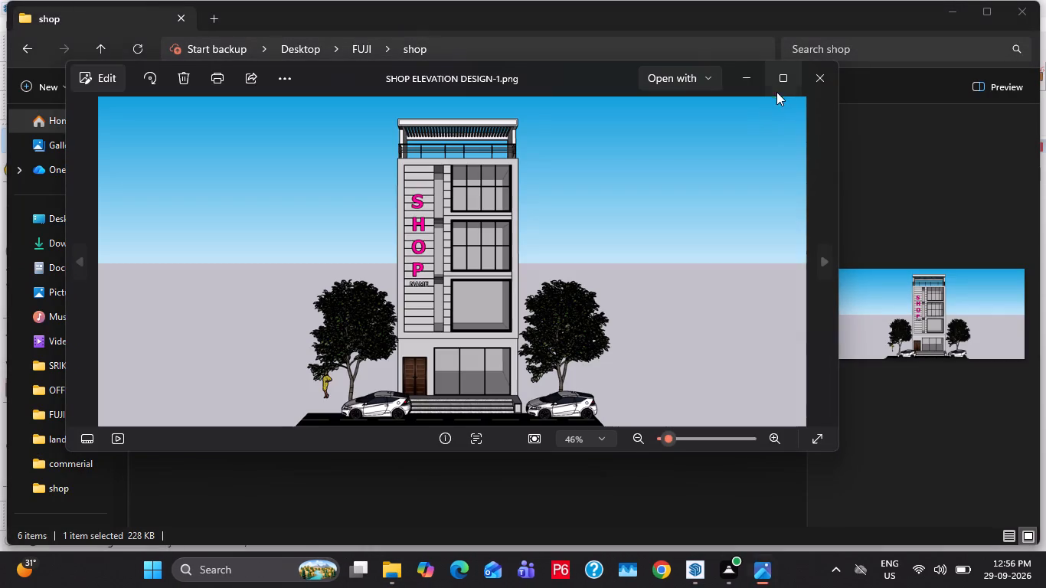
click(778, 87)
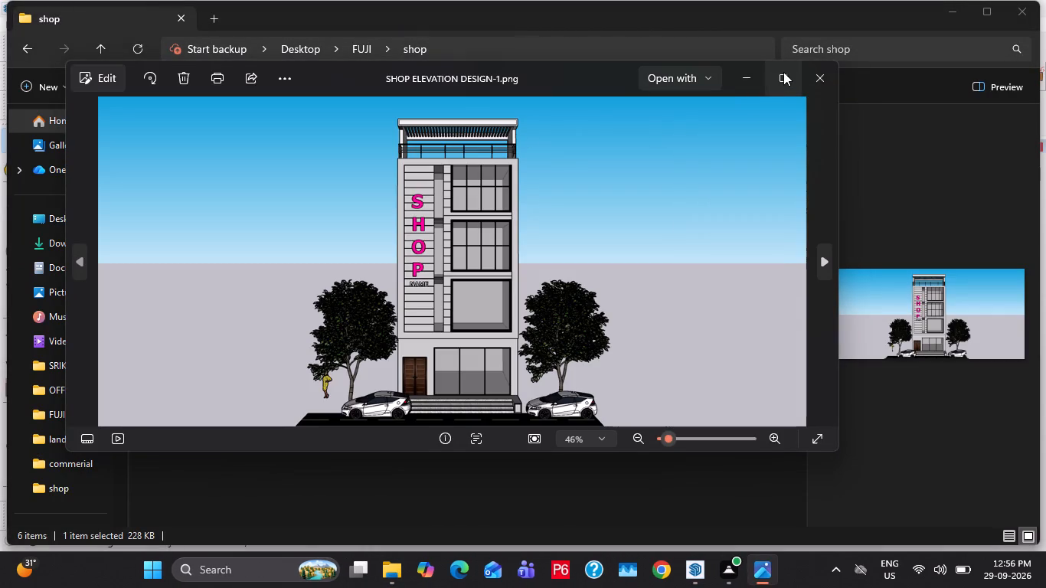
click(783, 72)
scroll(561, 175, up, 11)
middle_drag(506, 156, 517, 258)
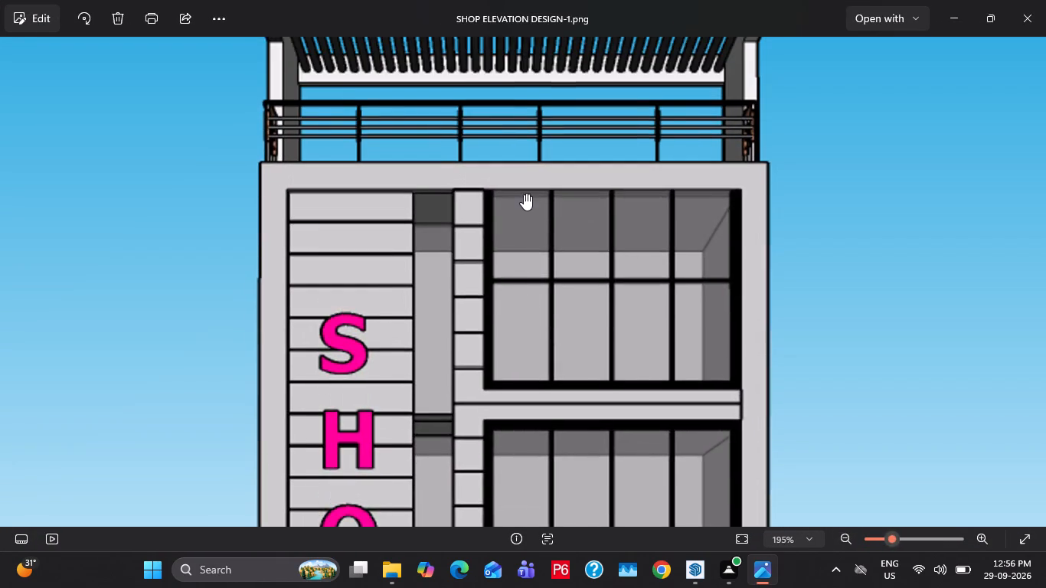
scroll(524, 194, down, 12)
middle_drag(581, 388, 538, 227)
scroll(576, 523, up, 12)
middle_drag(531, 497, 486, 420)
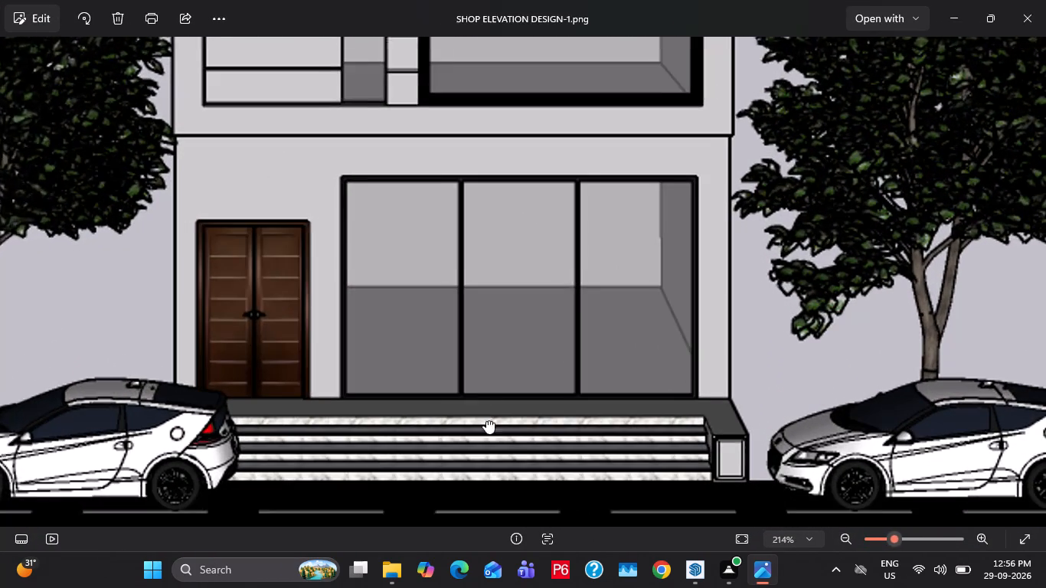
middle_drag(486, 420, 470, 358)
scroll(465, 366, down, 6)
scroll(468, 364, down, 18)
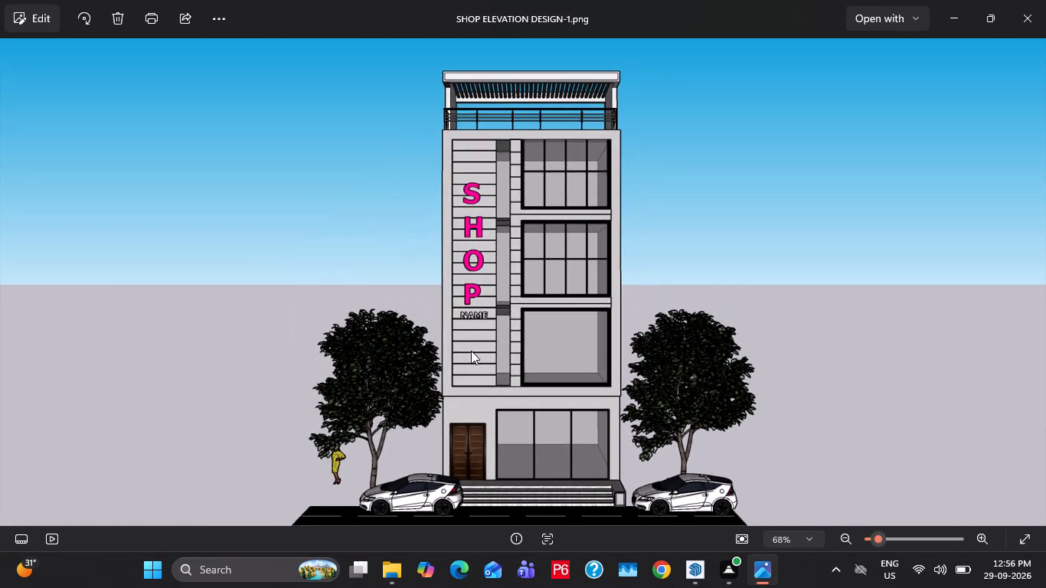
scroll(471, 351, down, 2)
key(Escape)
View the SHOP ELEVATION DESIGN-2 and SHOP ELEVATION DESIGN-3 images from the shop folder and return to SketchUp.
double_click(509, 164)
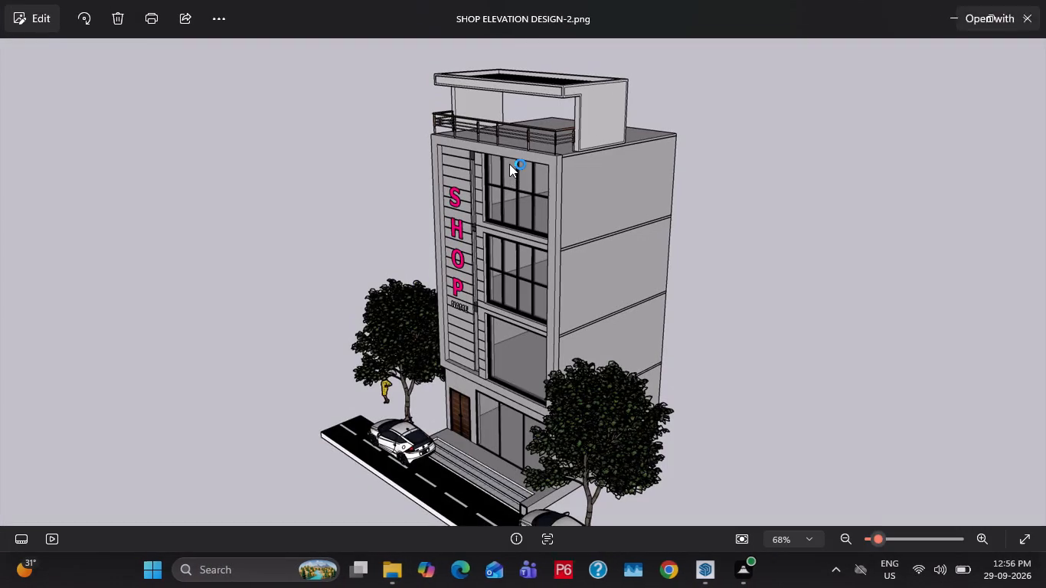
key(Escape)
double_click(619, 170)
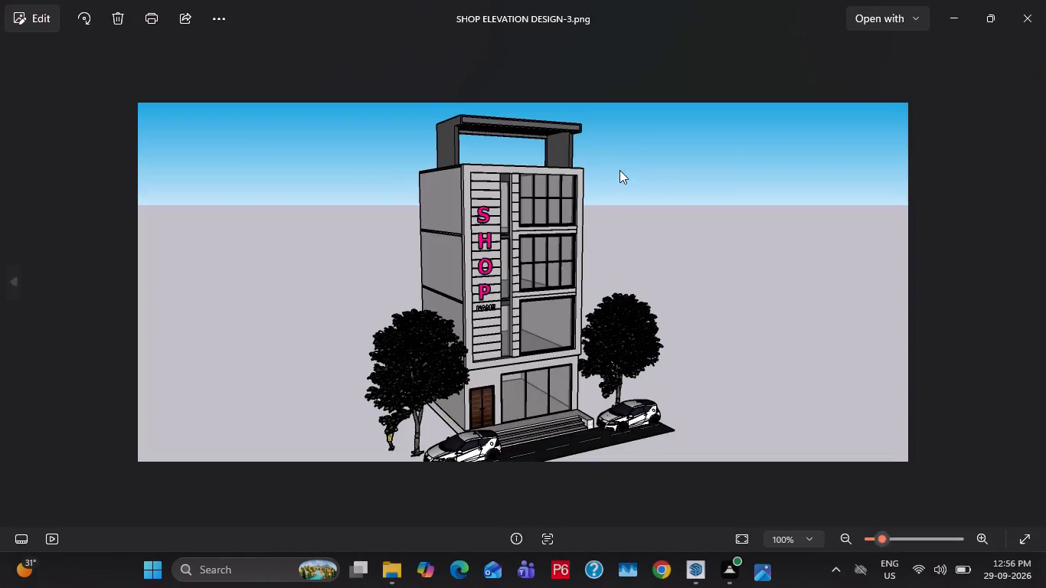
key(Escape)
key(Escape)
key(Escape)
click(730, 552)
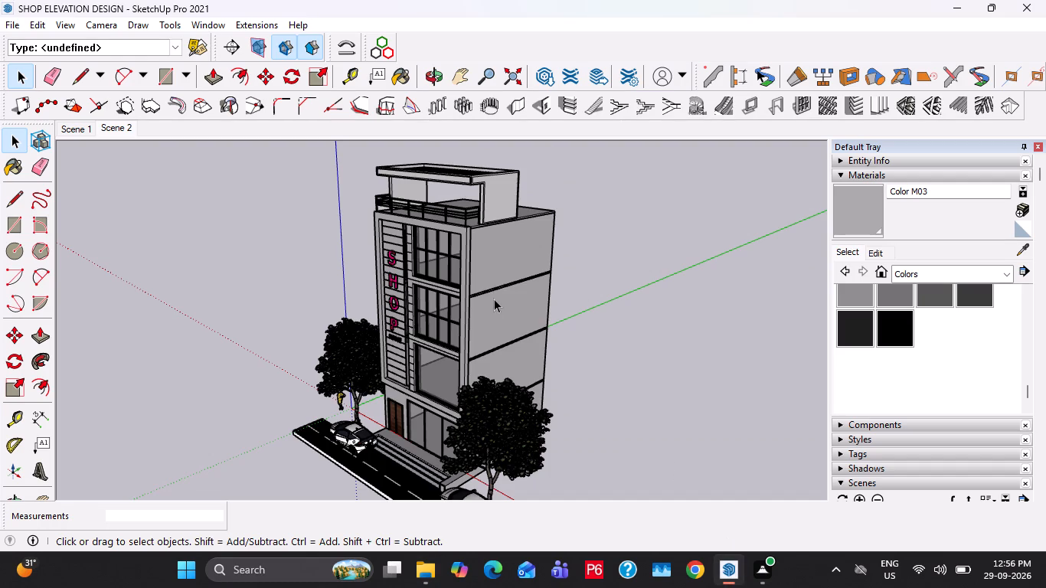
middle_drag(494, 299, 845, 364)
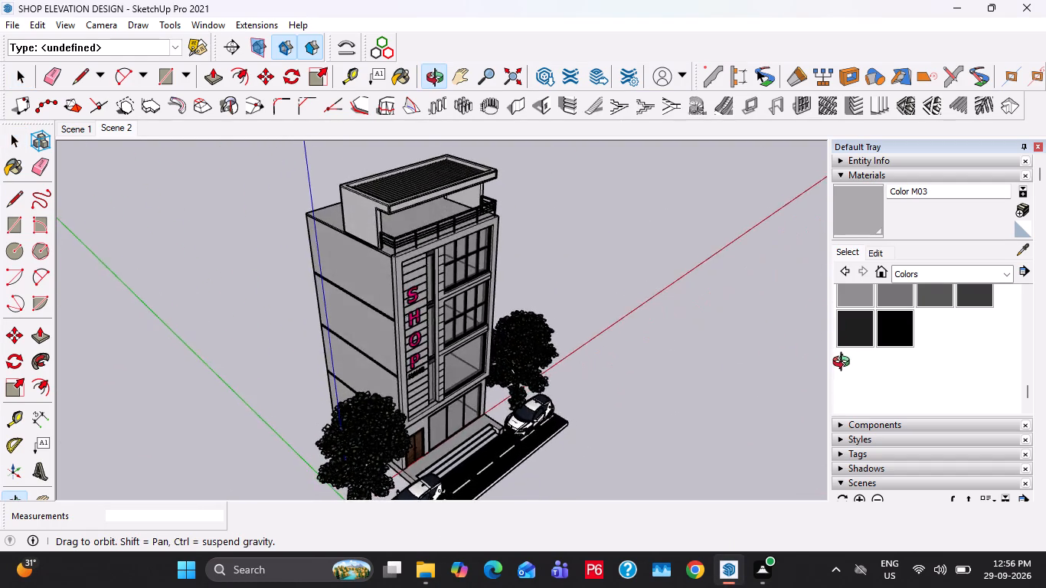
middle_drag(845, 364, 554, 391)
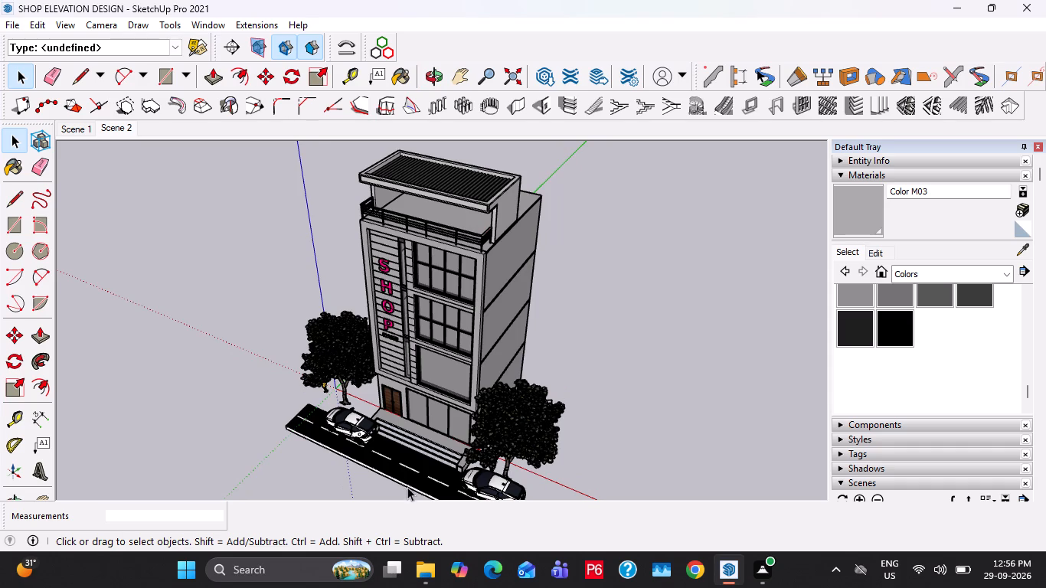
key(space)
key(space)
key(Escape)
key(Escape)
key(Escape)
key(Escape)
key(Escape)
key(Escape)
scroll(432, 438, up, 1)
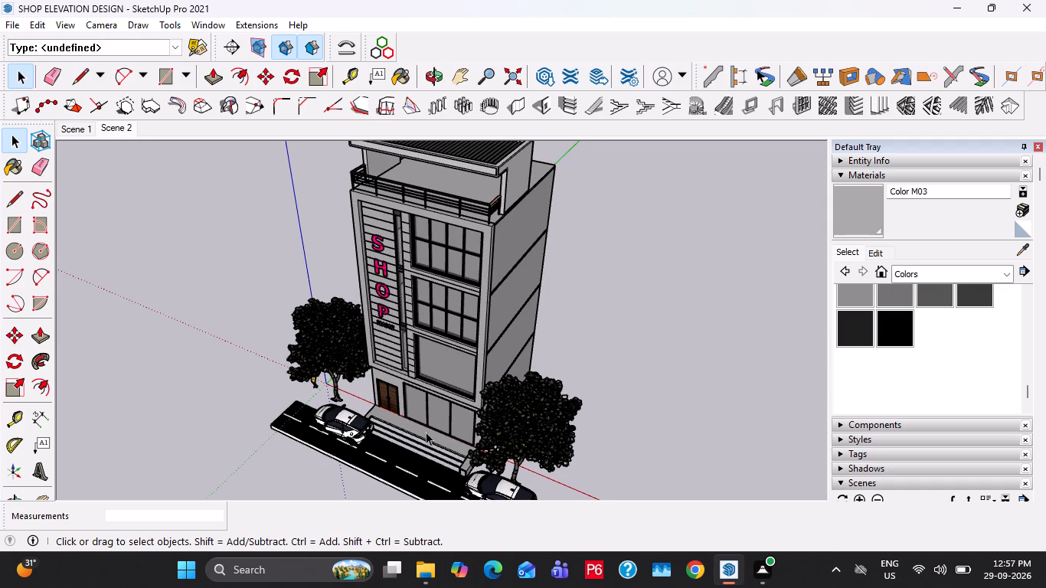
Export an angled view of the whole shop building as a 2D PNG, replacing the existing SHOP ELEVATION DESIGN-3 image.
shift+middle_drag(426, 432, 385, 446)
scroll(389, 443, down, 1)
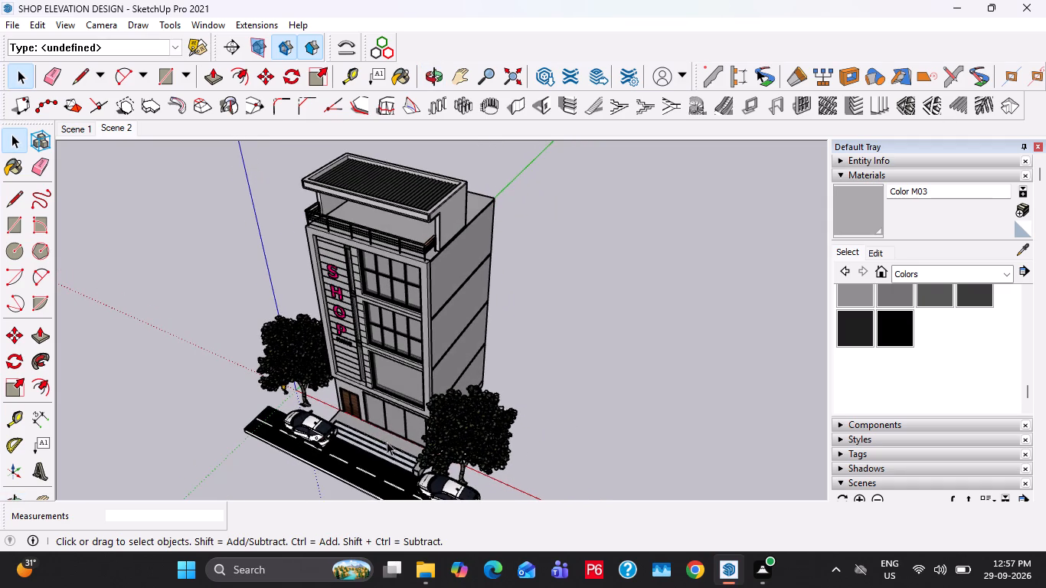
middle_click(380, 440)
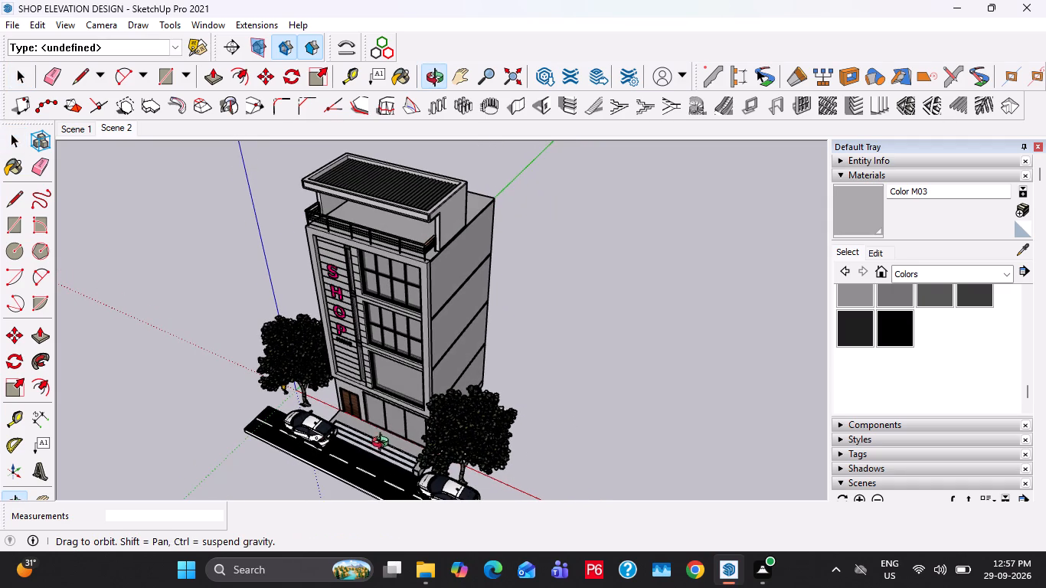
middle_drag(362, 425, 367, 406)
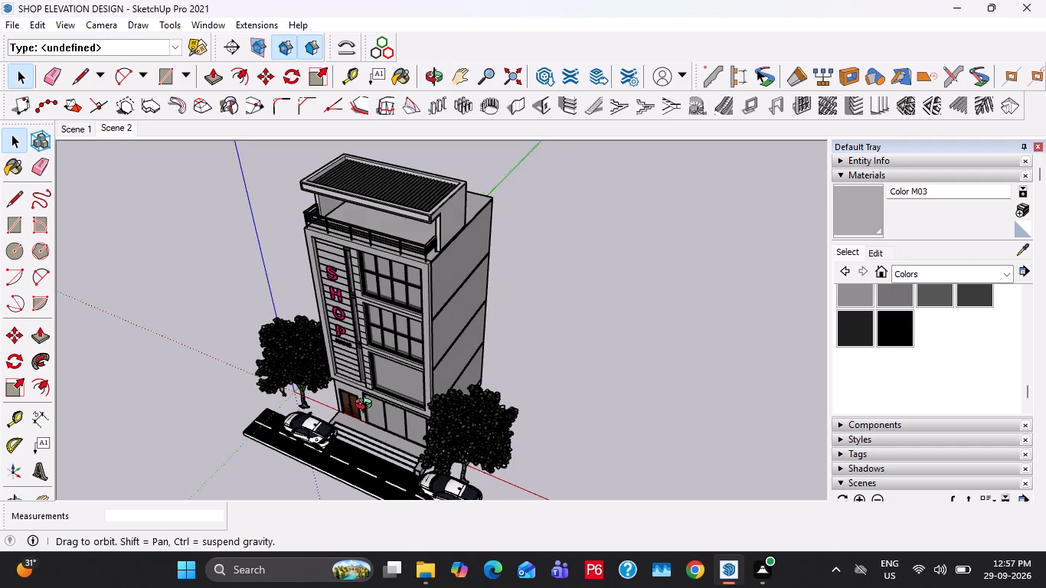
middle_drag(367, 406, 368, 356)
click(6, 24)
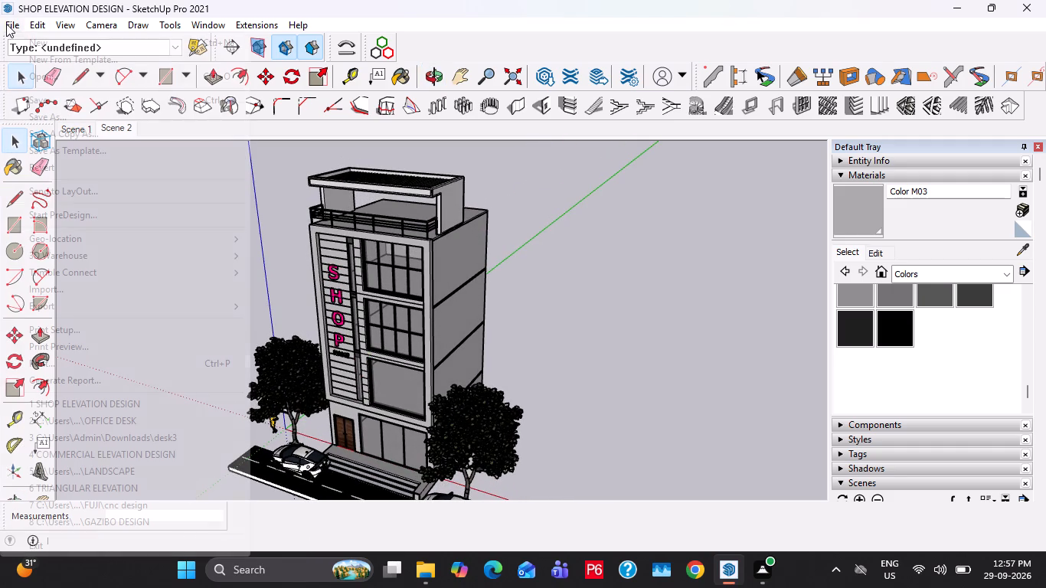
click(52, 307)
click(285, 323)
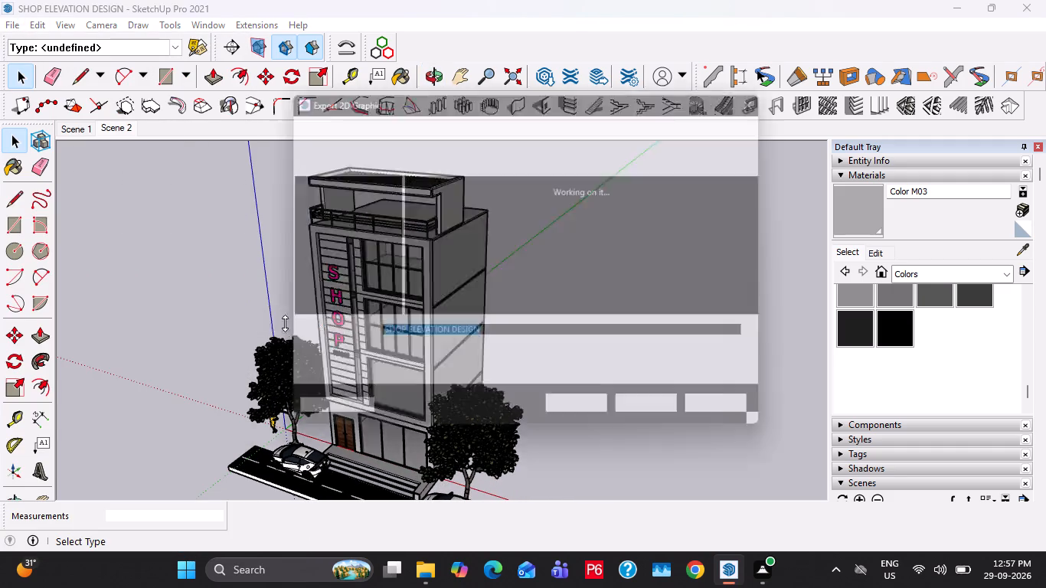
click(541, 335)
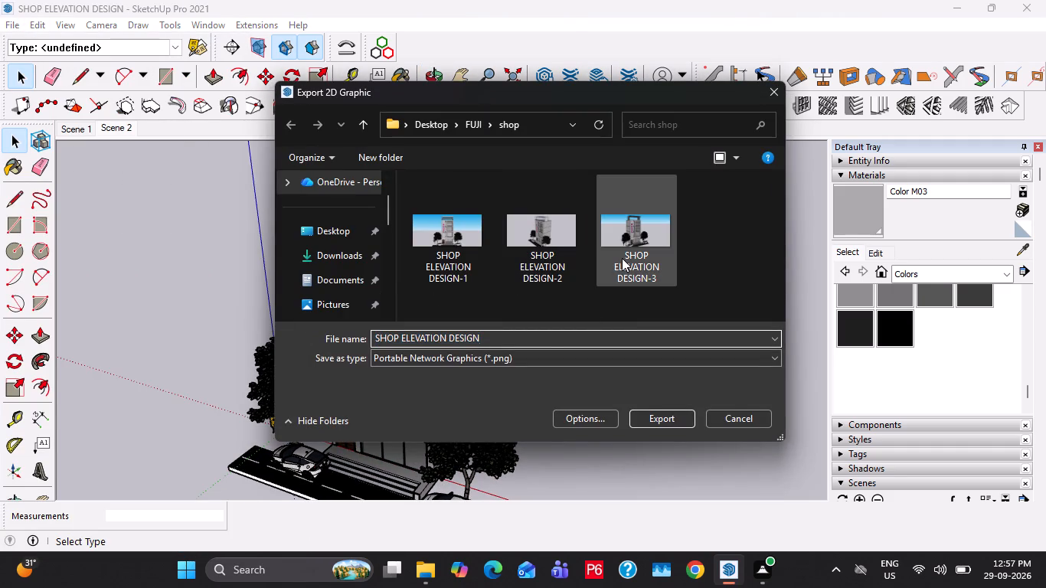
click(622, 258)
click(668, 416)
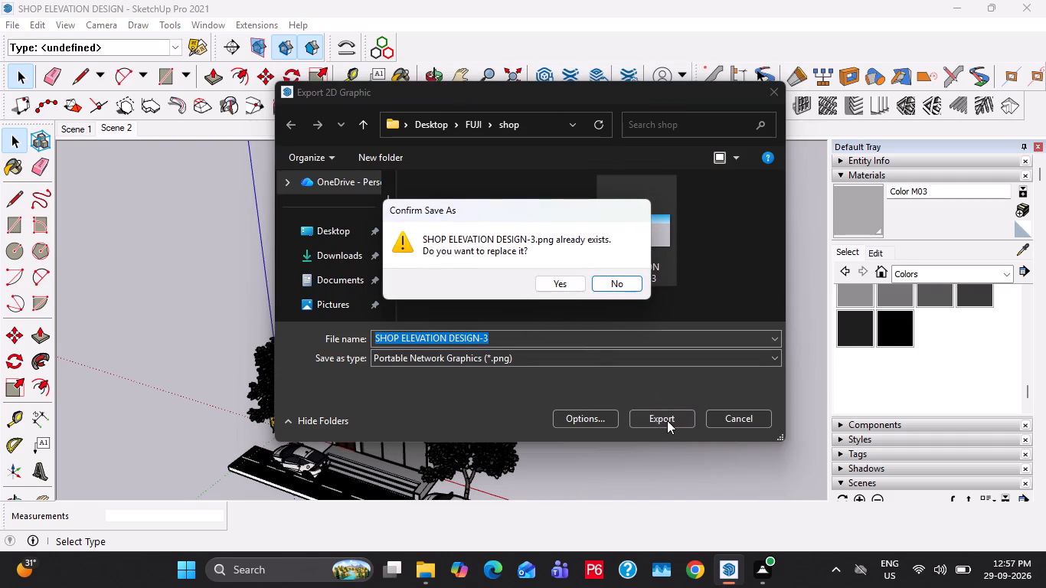
click(576, 288)
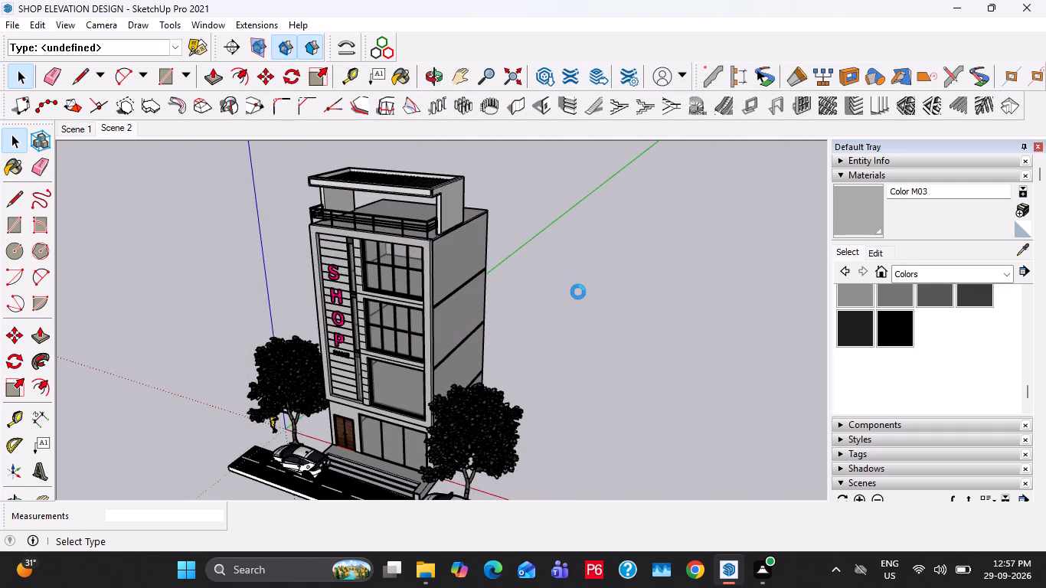